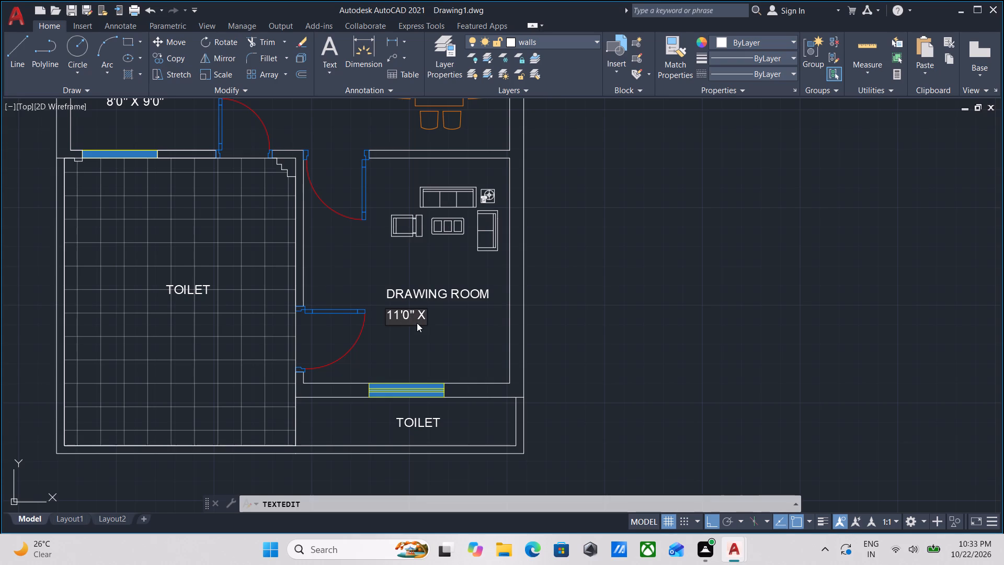
Complete the size text under the DRAWING ROOM label so it reads 11'0" X 12'0".
{"action": "key", "text": "space"}
{"action": "type", "text": "12'"}
{"action": "type", "text": "0\""}
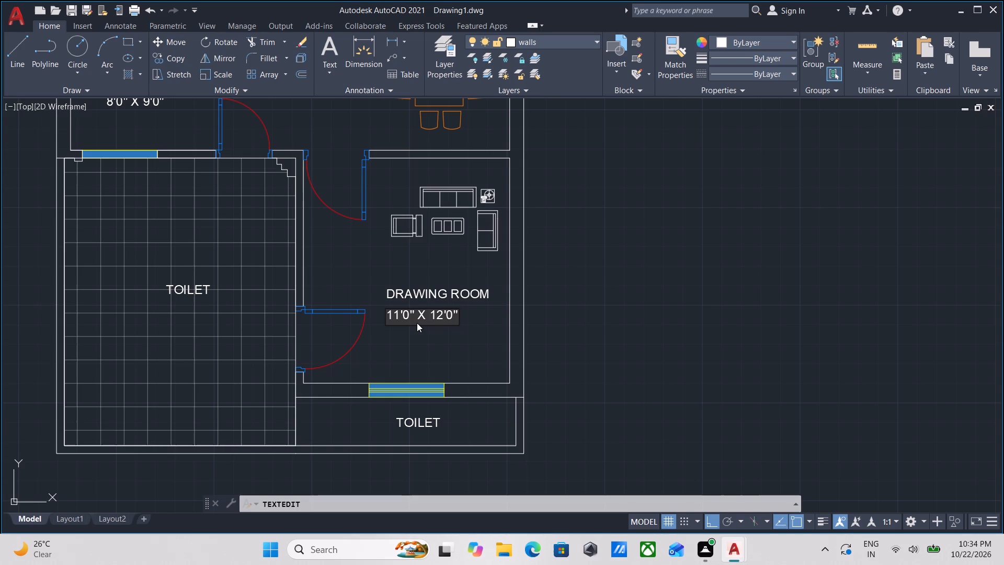
{"action": "key", "text": "Return"}
{"action": "key", "text": "Return"}
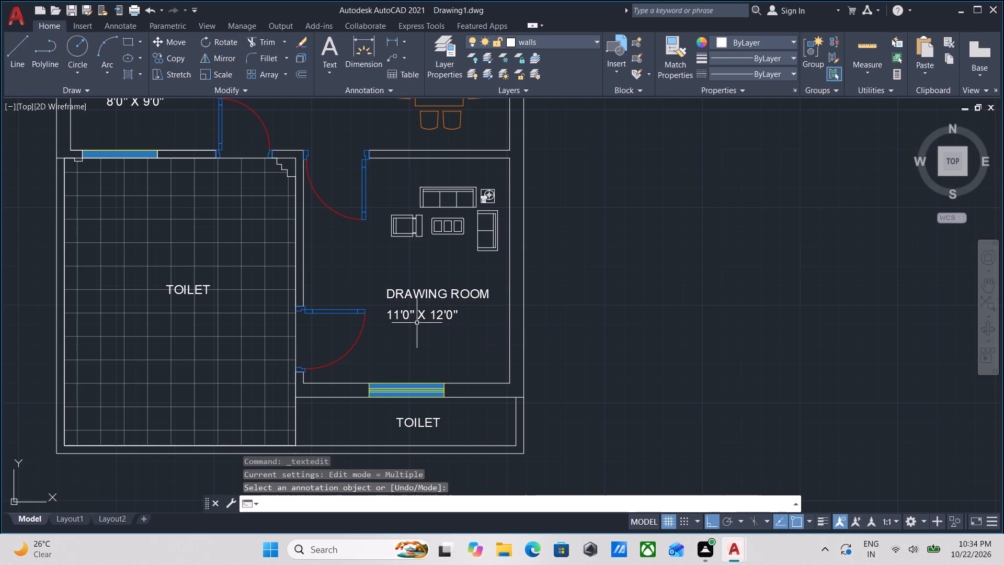
Measure the width and length of the tiled room beside the drawing room.
{"action": "scroll", "coordinate": [0, 182], "scroll_direction": "down", "scroll_amount": 1}
{"action": "middle_click_drag", "start_coordinate": [153, 247], "coordinate": [293, 247]}
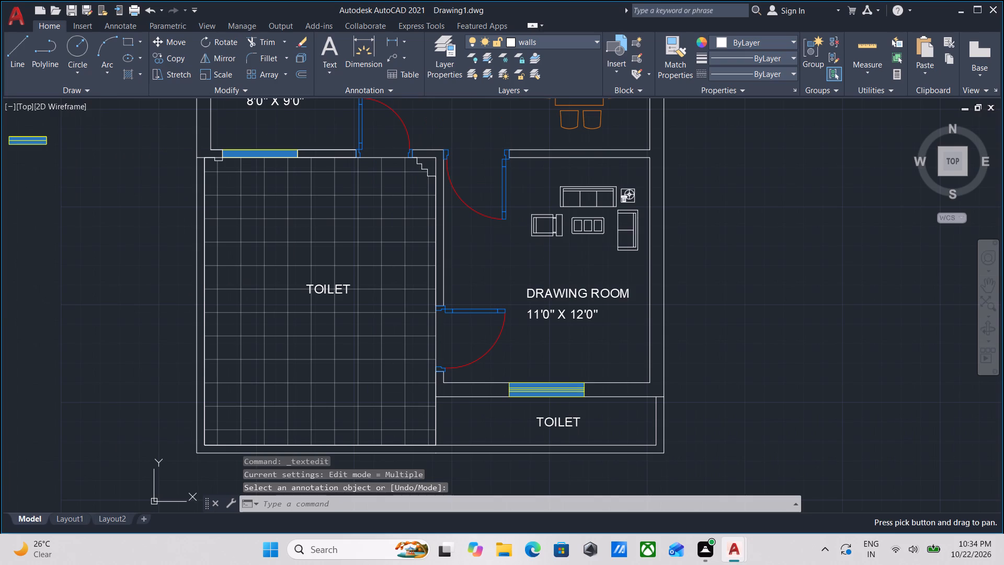
{"action": "key", "text": "m"}
{"action": "type", "text": "EA"}
{"action": "key", "text": "Return"}
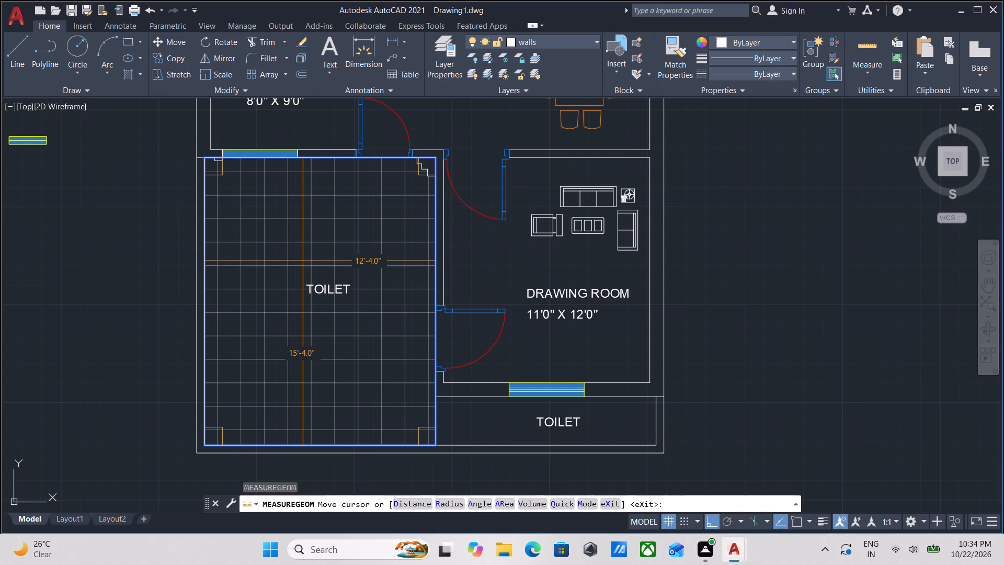
{"action": "key", "text": "Escape"}
Change the TOILET label in the tiled room to PARKING SPACE.
{"action": "double_click", "coordinate": [316, 290]}
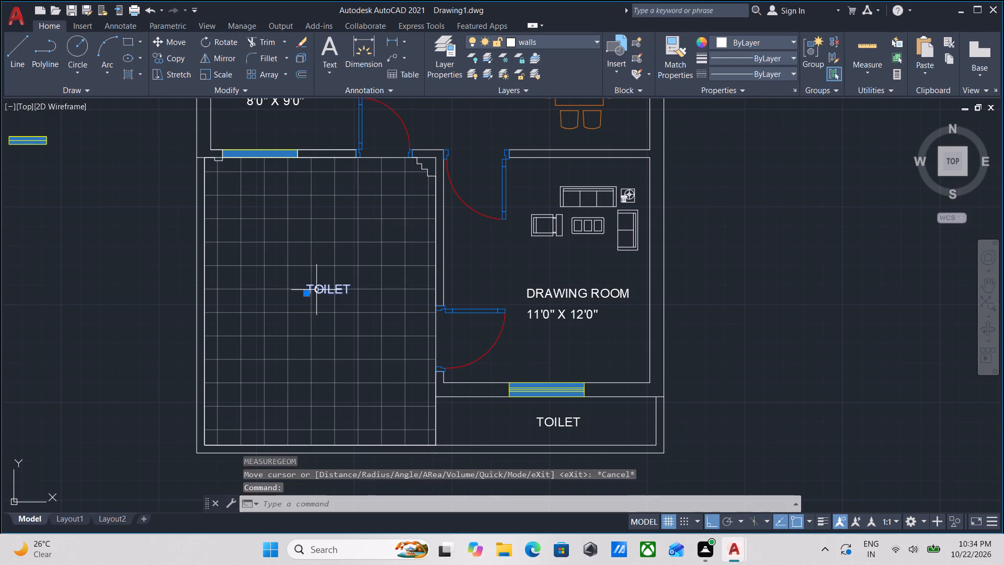
{"action": "scroll", "coordinate": [326, 293], "scroll_direction": "up", "scroll_amount": 2}
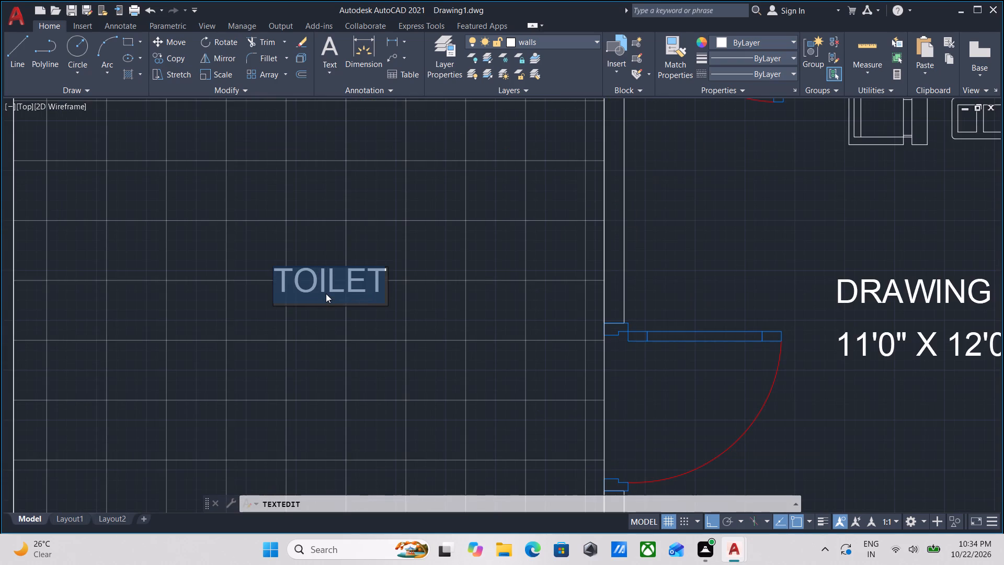
{"action": "type", "text": "PA"}
{"action": "type", "text": "RK"}
{"action": "type", "text": "IN"}
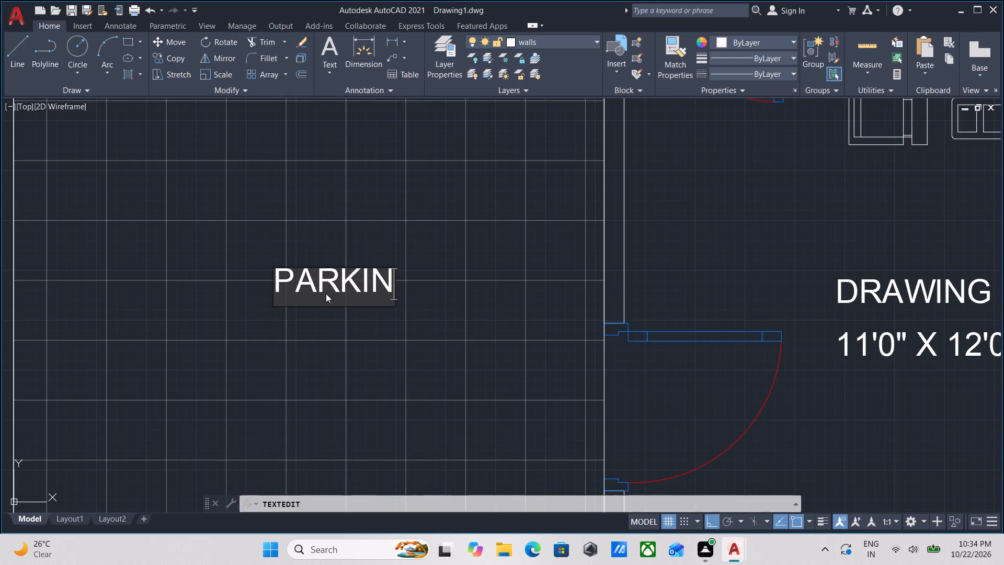
{"action": "type", "text": "G"}
{"action": "key", "text": "space"}
{"action": "type", "text": "SPACE"}
{"action": "key", "text": "Return"}
{"action": "key", "text": "Return"}
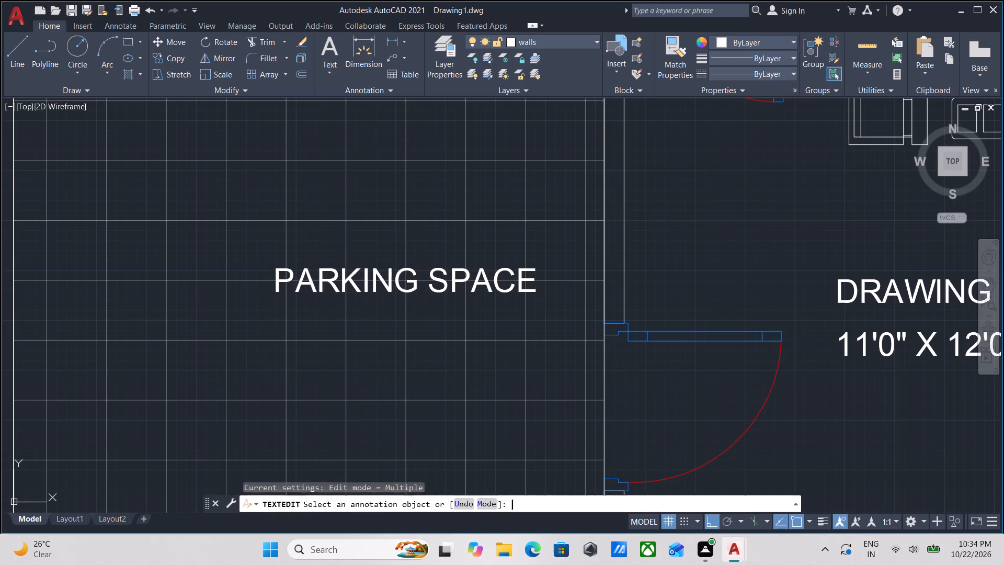
Measure the width and length of the parking space again.
{"action": "scroll", "coordinate": [337, 275], "scroll_direction": "down", "scroll_amount": 4}
{"action": "middle_click_drag", "start_coordinate": [337, 275], "coordinate": [346, 275]}
{"action": "scroll", "coordinate": [272, 288], "scroll_direction": "up", "scroll_amount": 3}
{"action": "scroll", "coordinate": [376, 288], "scroll_direction": "down", "scroll_amount": 1}
{"action": "middle_click_drag", "start_coordinate": [401, 287], "coordinate": [403, 280]}
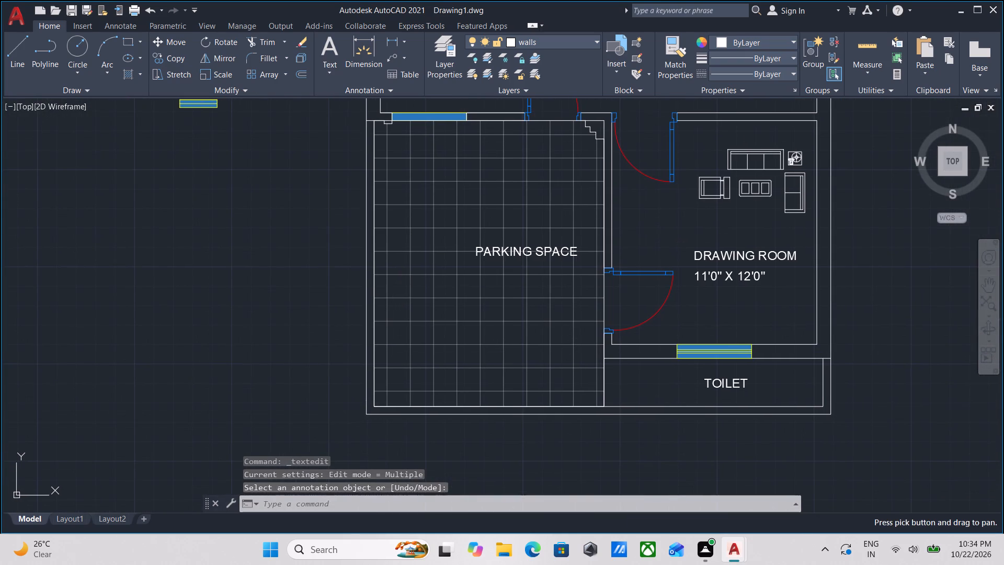
{"action": "type", "text": "MEA"}
{"action": "key", "text": "Return"}
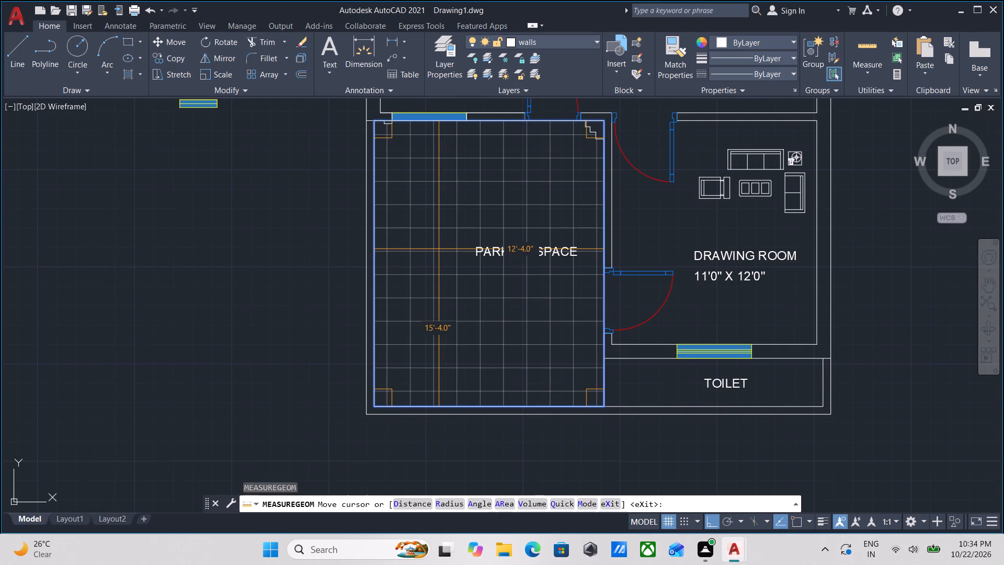
{"action": "middle_click_drag", "start_coordinate": [458, 202], "coordinate": [458, 211]}
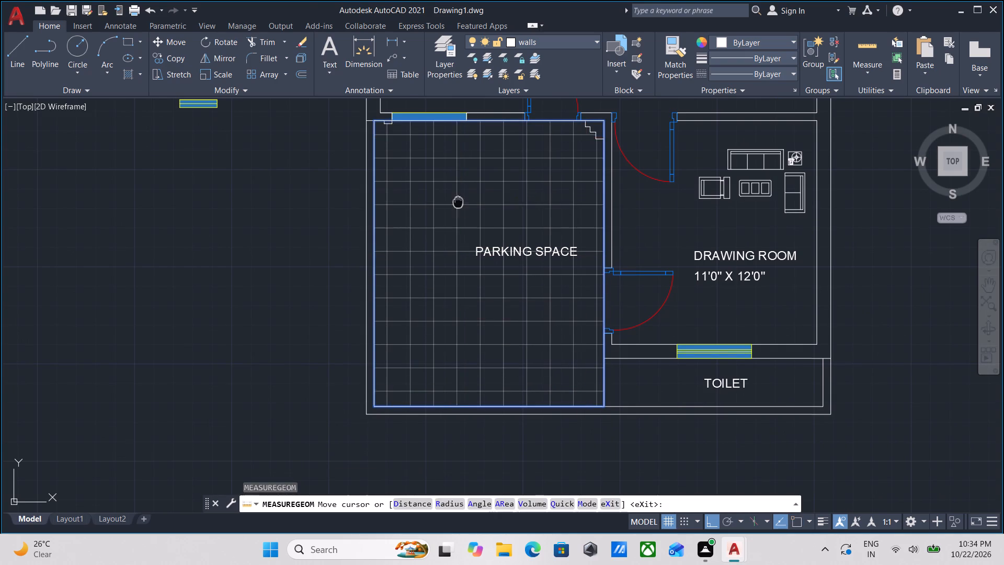
{"action": "middle_click_drag", "start_coordinate": [458, 211], "coordinate": [457, 232]}
{"action": "scroll", "coordinate": [458, 214], "scroll_direction": "down", "scroll_amount": 1}
{"action": "middle_click_drag", "start_coordinate": [457, 232], "coordinate": [453, 273]}
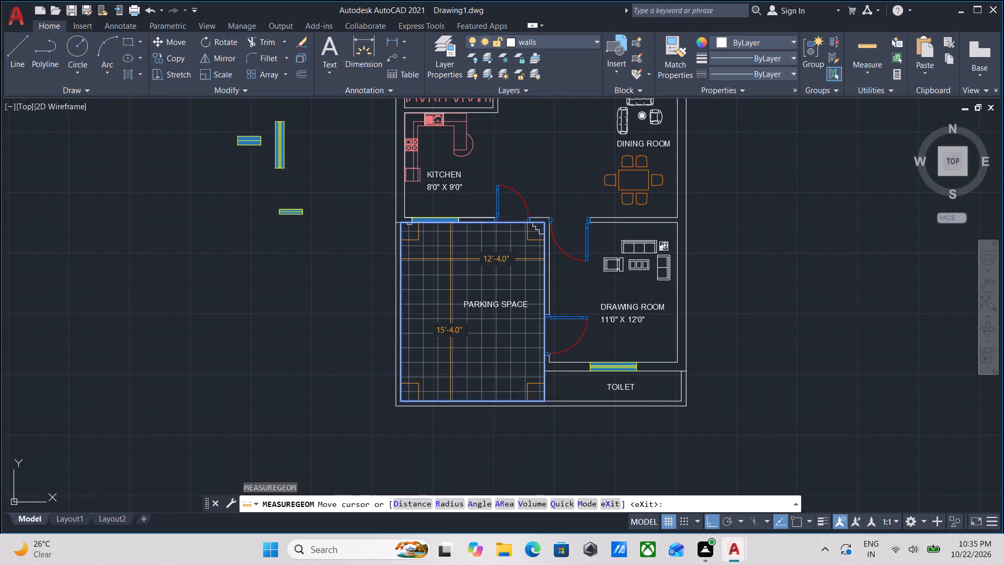
{"action": "key", "text": "Escape"}
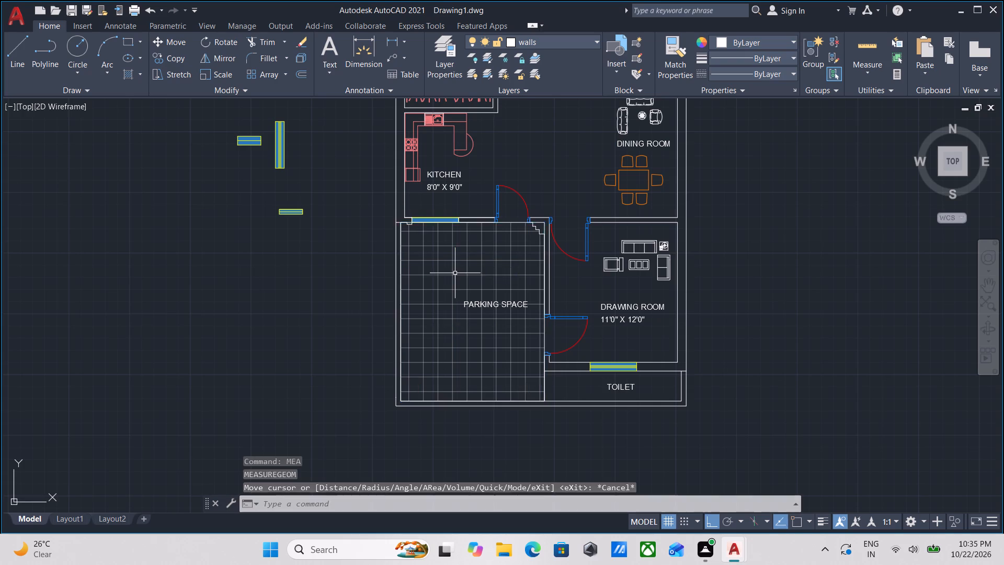
Copy the PARKING SPACE label straight down to form a second text line just below it.
{"action": "scroll", "coordinate": [455, 290], "scroll_direction": "up", "scroll_amount": 2}
{"action": "scroll", "coordinate": [509, 346], "scroll_direction": "up", "scroll_amount": 2}
{"action": "left_click_drag", "start_coordinate": [508, 346], "coordinate": [505, 341]}
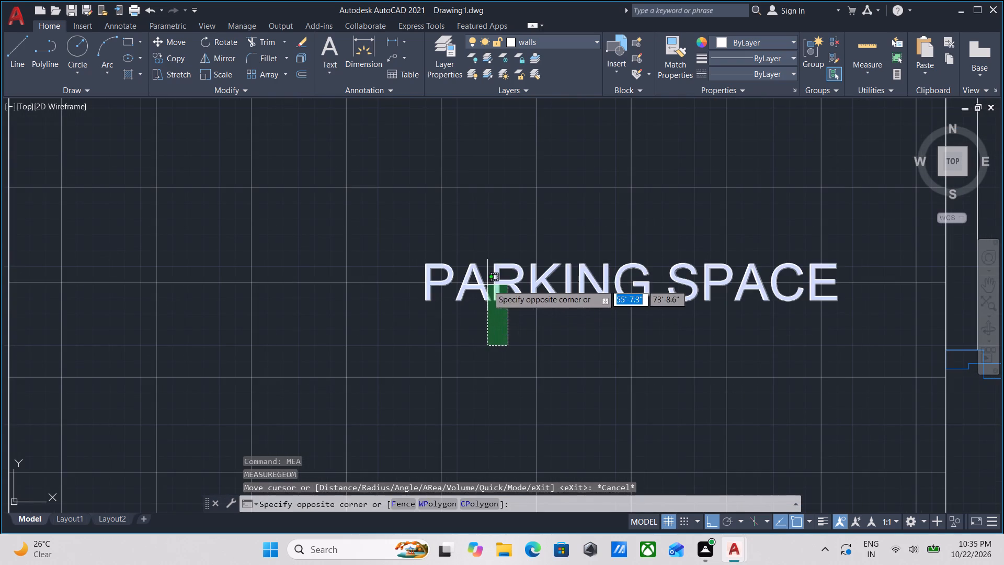
{"action": "left_click", "coordinate": [487, 285]}
{"action": "type", "text": "CO"}
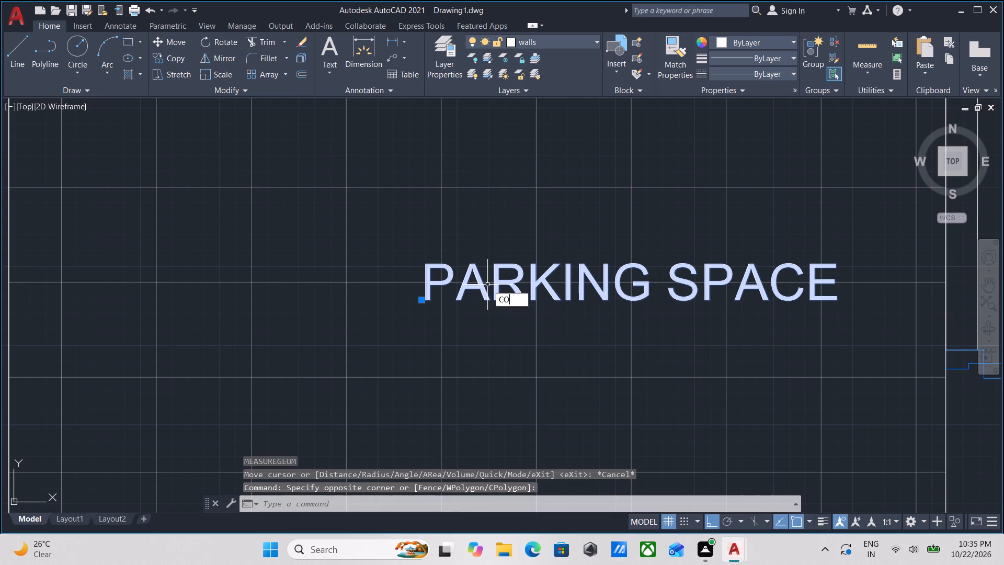
{"action": "key", "text": "Return"}
{"action": "left_click", "coordinate": [424, 297]}
{"action": "middle_click_drag", "start_coordinate": [427, 391], "coordinate": [427, 390]}
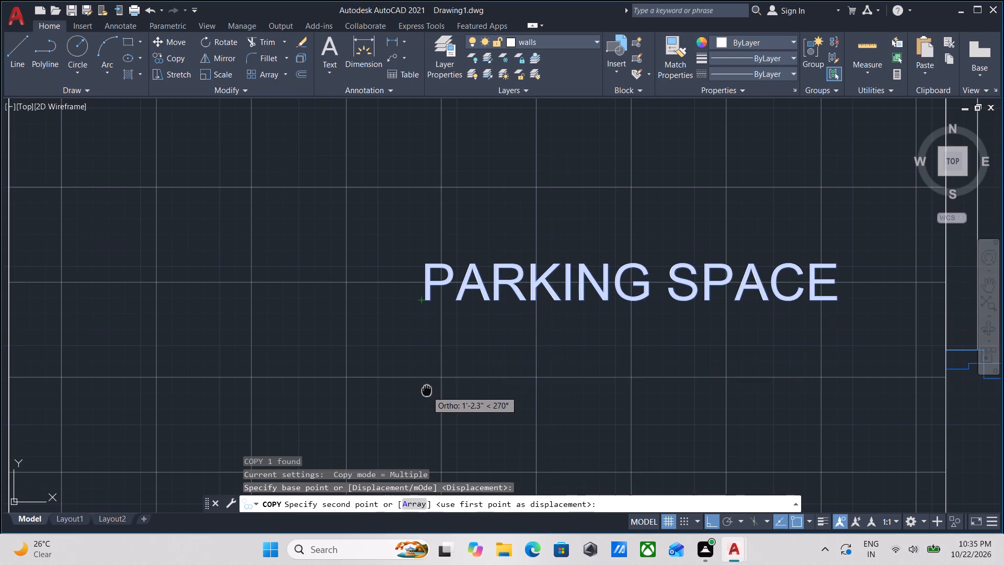
{"action": "middle_click_drag", "start_coordinate": [427, 390], "coordinate": [444, 326]}
{"action": "left_click", "coordinate": [444, 336]}
{"action": "key", "text": "Escape"}
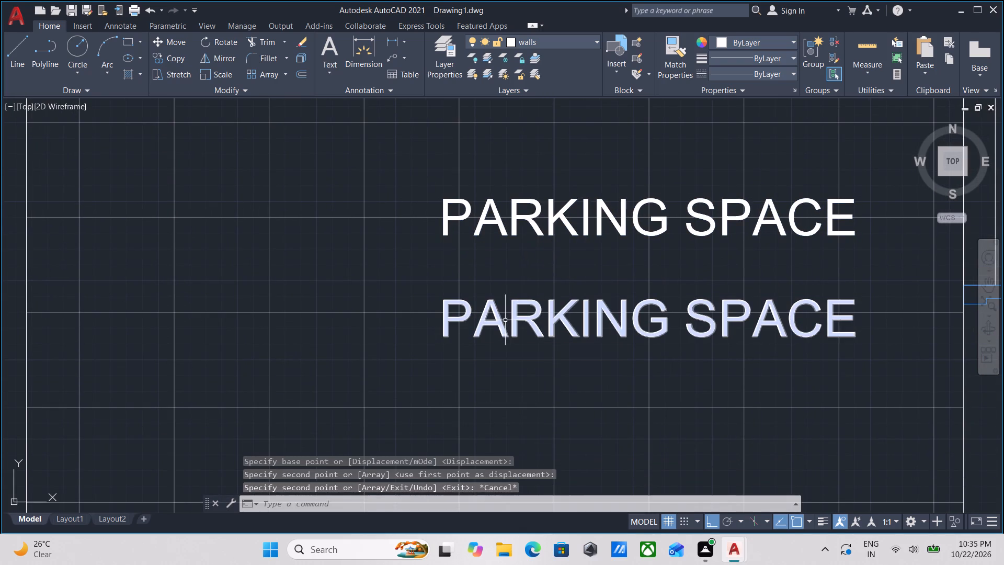
Replace the text of the lower PARKING SPACE copy with the room size 12' 4" X 15' 6".
{"action": "double_click", "coordinate": [501, 321]}
{"action": "scroll", "coordinate": [497, 321], "scroll_direction": "down", "scroll_amount": 2}
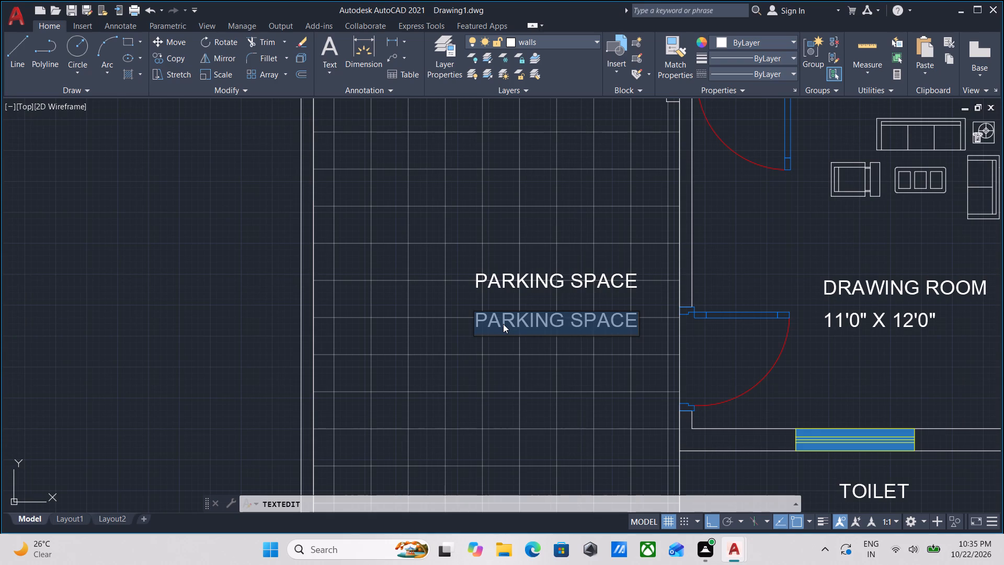
{"action": "scroll", "coordinate": [583, 301], "scroll_direction": "down", "scroll_amount": 1}
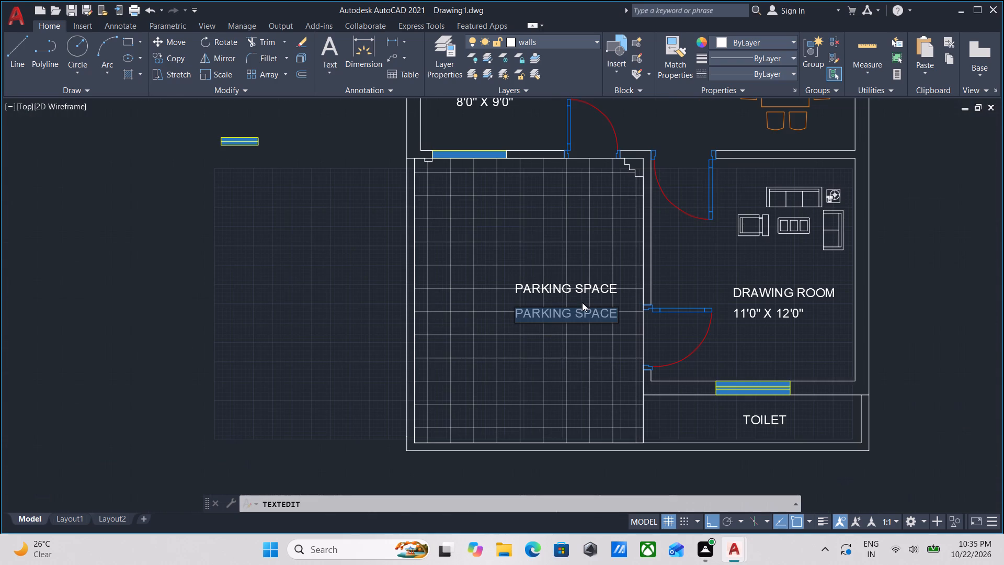
{"action": "scroll", "coordinate": [583, 306], "scroll_direction": "down", "scroll_amount": 1}
{"action": "scroll", "coordinate": [583, 306], "scroll_direction": "up", "scroll_amount": 1}
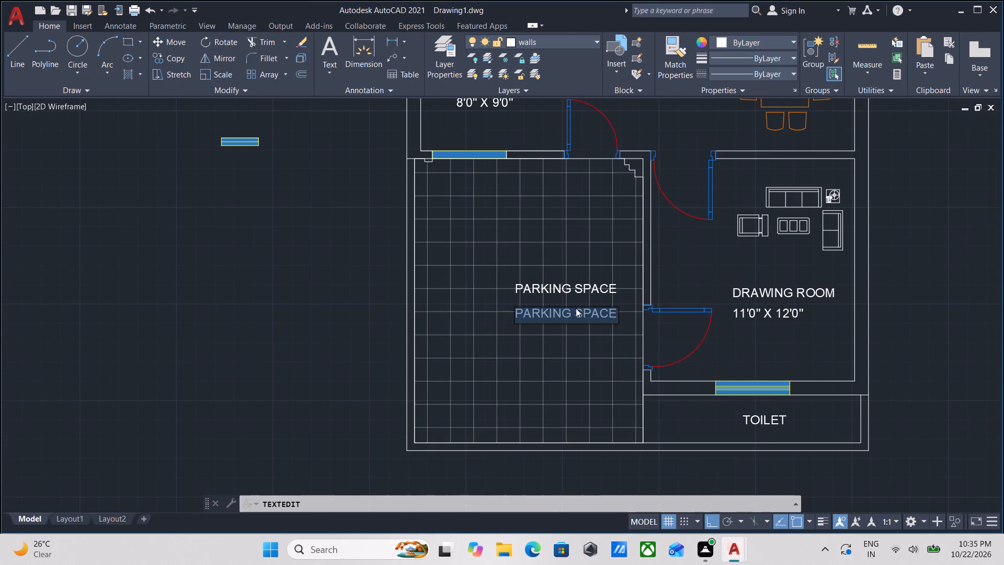
{"action": "left_click", "coordinate": [611, 309]}
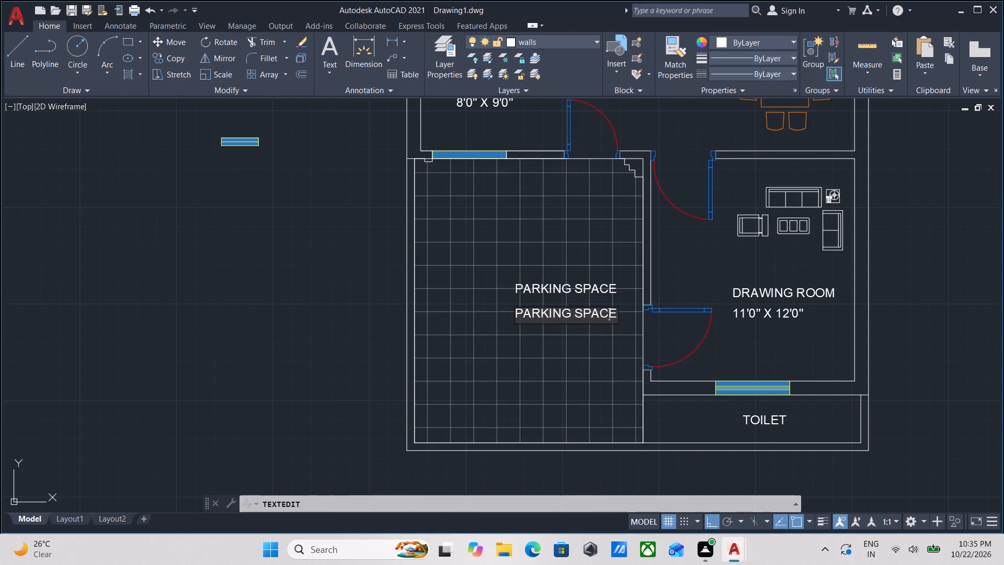
{"action": "left_click", "coordinate": [619, 314]}
{"action": "double_click", "coordinate": [613, 314]}
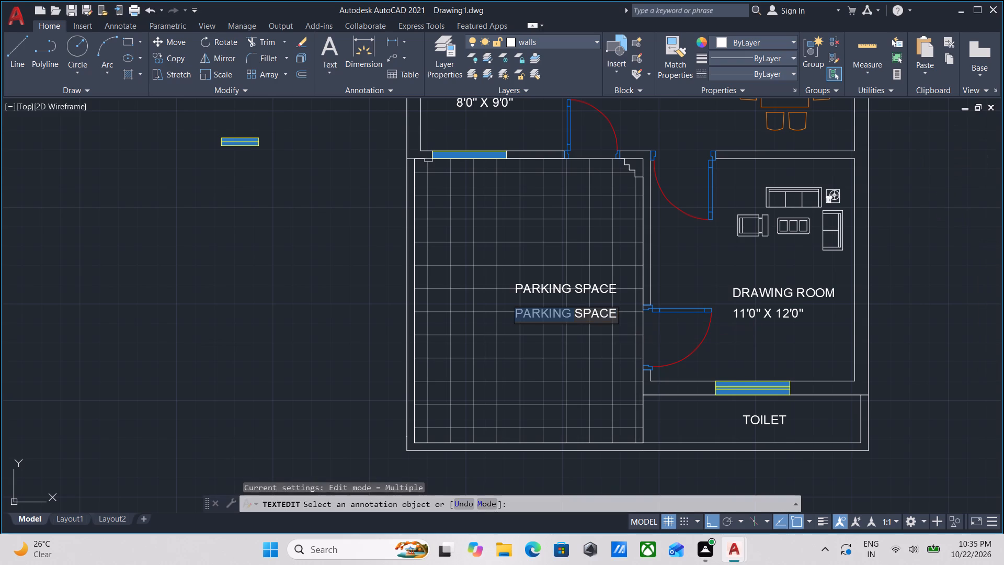
{"action": "left_click_drag", "start_coordinate": [614, 314], "coordinate": [509, 310]}
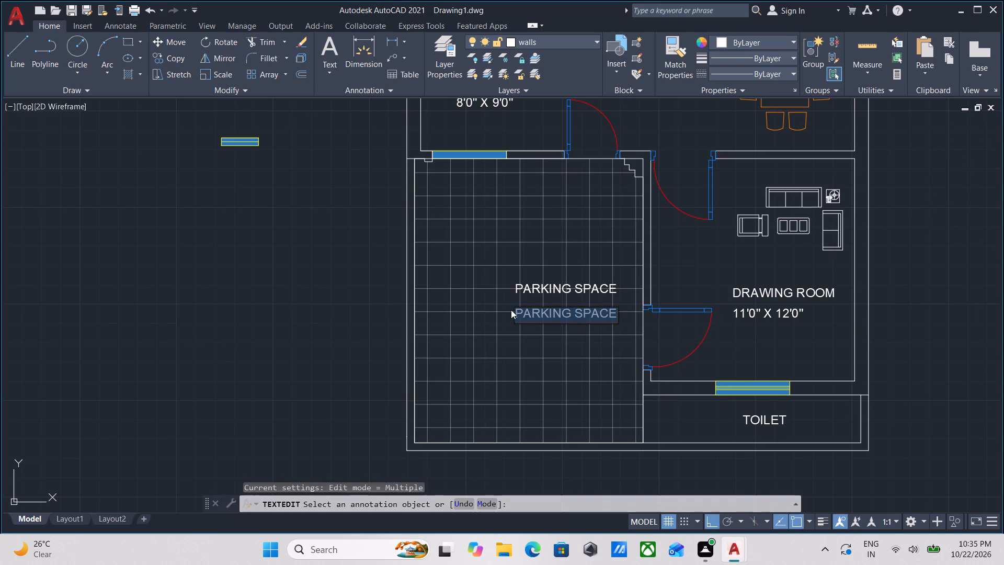
{"action": "type", "text": "12"}
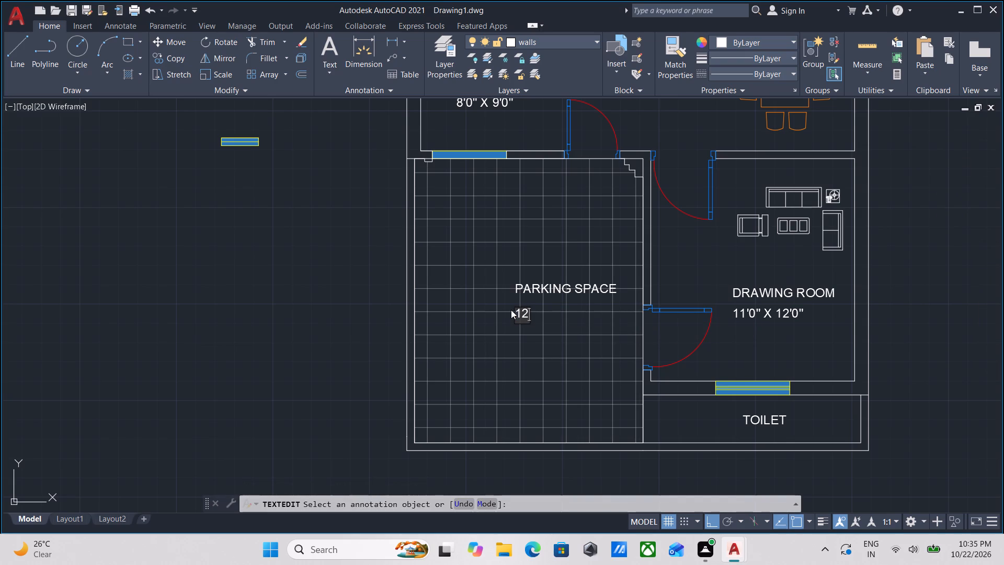
{"action": "key", "text": "apostrophe"}
{"action": "key", "text": "space"}
{"action": "type", "text": "4"}
{"action": "key", "text": "shift+quotedbl"}
{"action": "key", "text": "space"}
{"action": "type", "text": "X"}
{"action": "key", "text": "space"}
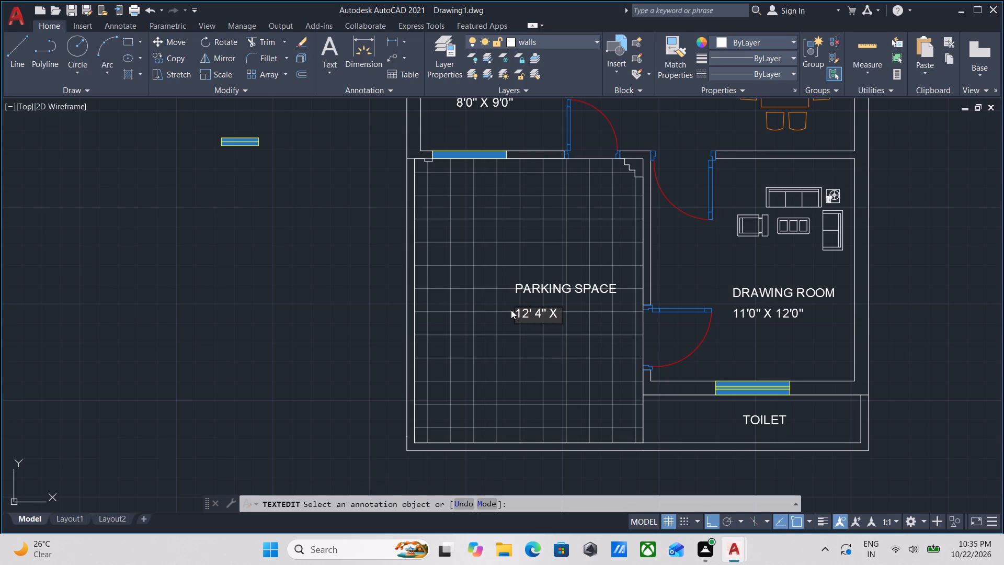
{"action": "type", "text": "15"}
{"action": "type", "text": "' 6"}
{"action": "key", "text": "shift+quotedbl"}
{"action": "key", "text": "Return"}
{"action": "key", "text": "Return"}
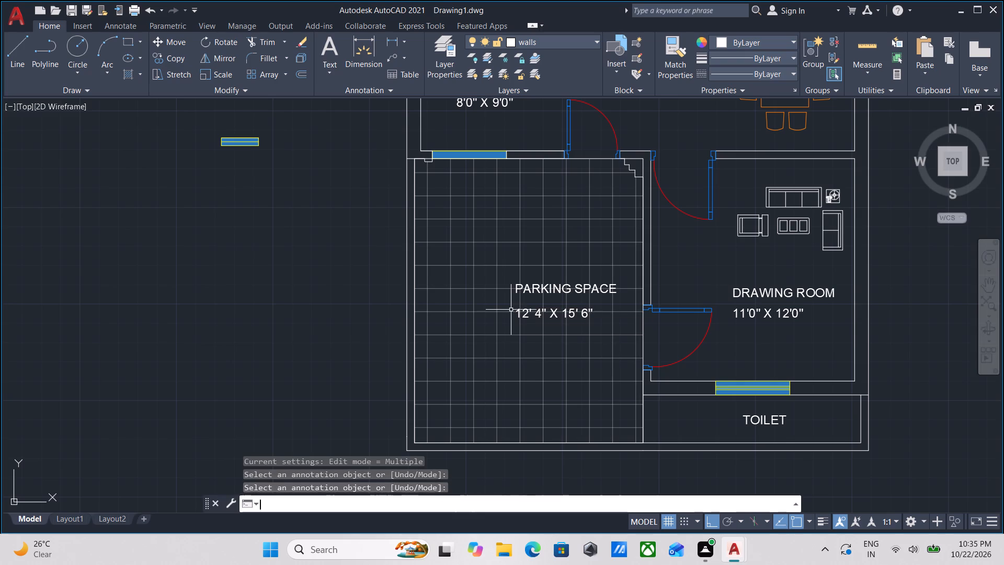
Measure the parking space's width and length to check its size text.
{"action": "type", "text": "MEA"}
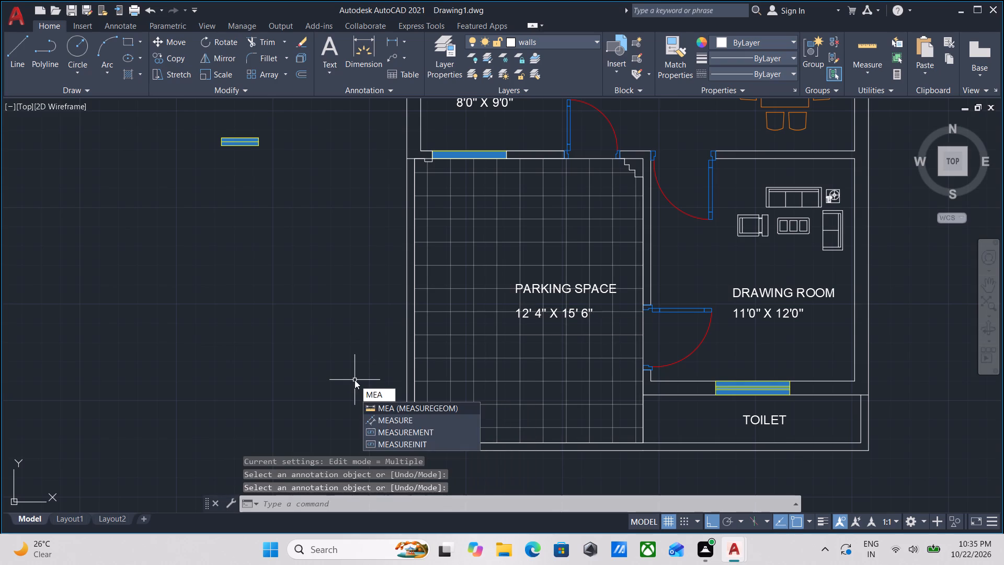
{"action": "key", "text": "Return"}
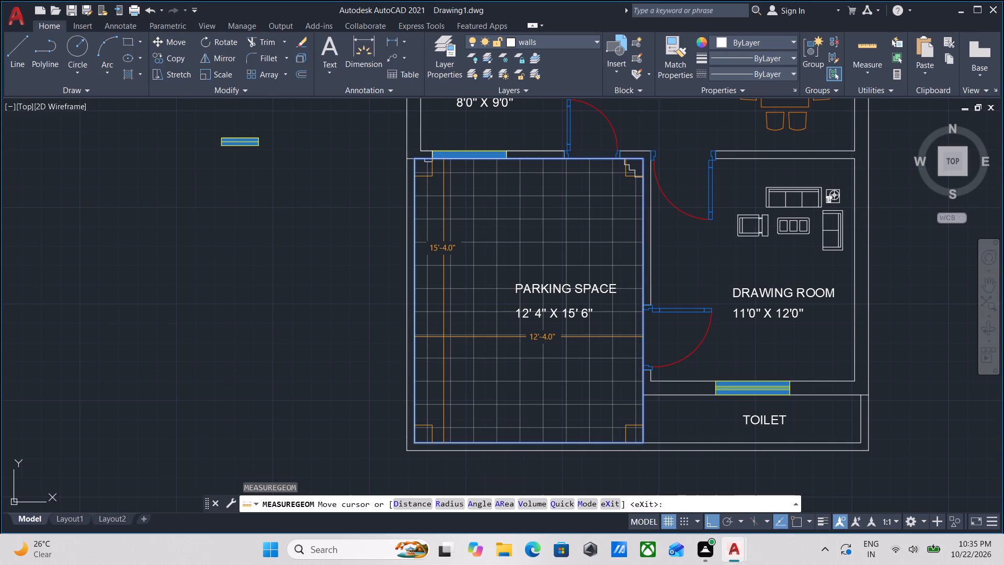
{"action": "key", "text": "Escape"}
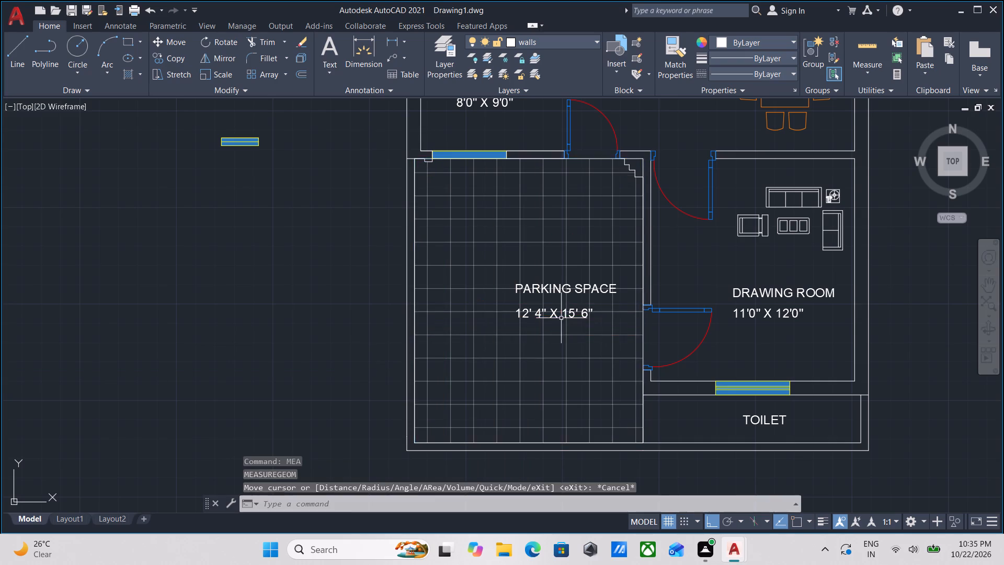
Correct the size text below the PARKING SPACE label to 12' 4" X 15' 4".
{"action": "scroll", "coordinate": [566, 319], "scroll_direction": "up", "scroll_amount": 2}
{"action": "triple_click", "coordinate": [613, 301]}
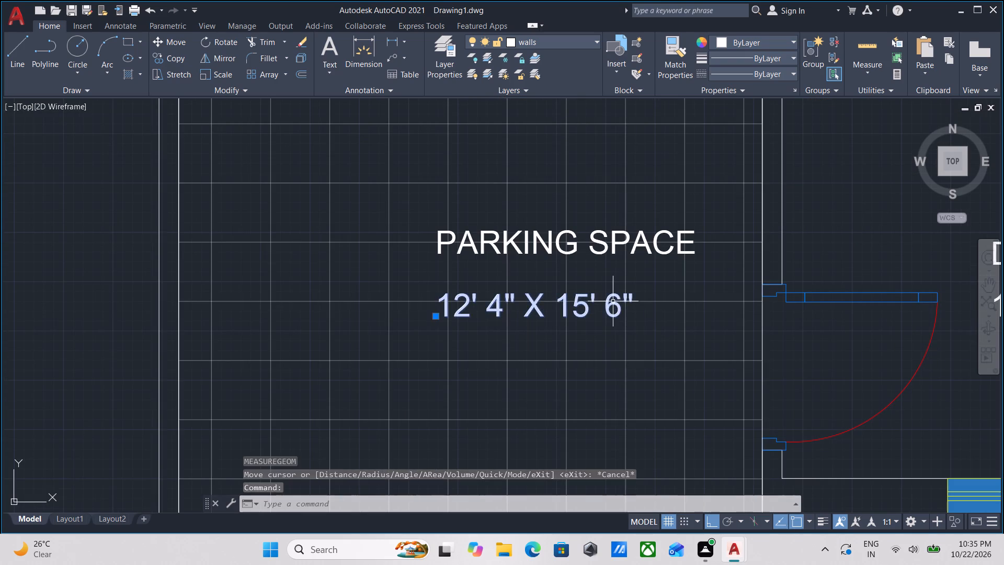
{"action": "left_click", "coordinate": [618, 302]}
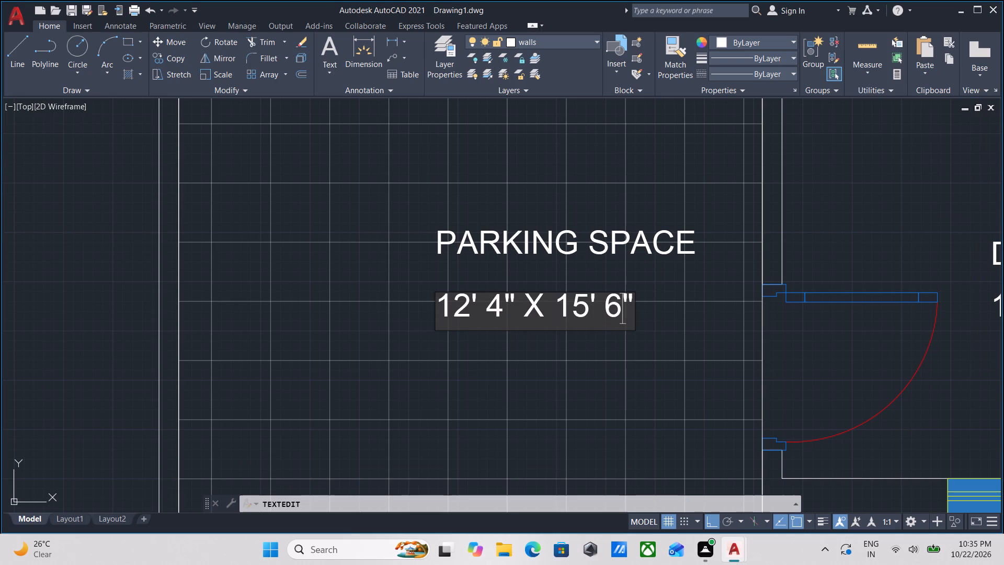
{"action": "key", "text": "BackSpace"}
{"action": "key", "text": "4"}
{"action": "key", "text": "Return"}
{"action": "key", "text": "Return"}
Replace the TOILET label in the narrow strip below the drawing room with GARDEN 3'.
{"action": "scroll", "coordinate": [546, 224], "scroll_direction": "down", "scroll_amount": 4}
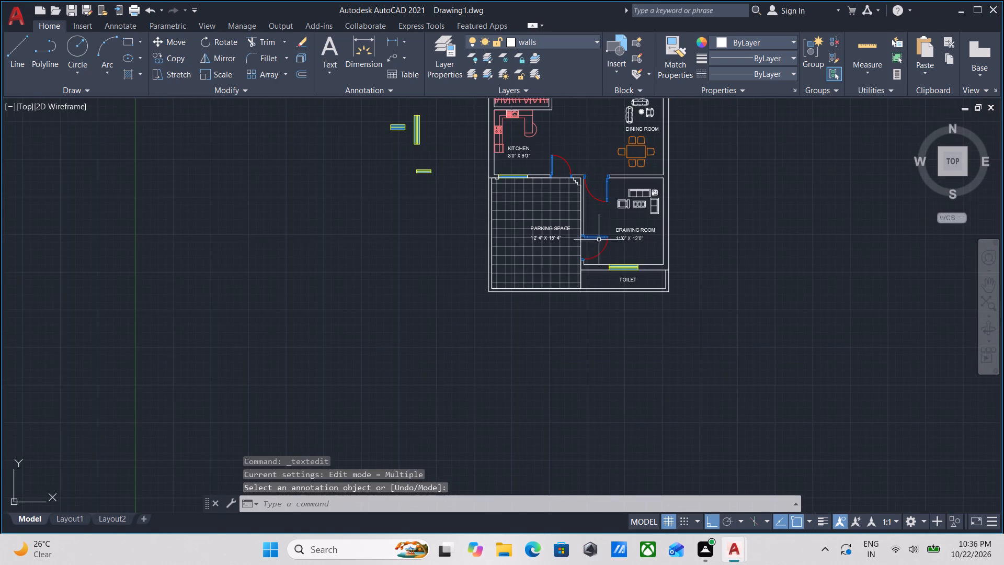
{"action": "middle_click_drag", "start_coordinate": [604, 243], "coordinate": [522, 227]}
{"action": "scroll", "coordinate": [523, 225], "scroll_direction": "up", "scroll_amount": 1}
{"action": "scroll", "coordinate": [583, 241], "scroll_direction": "up", "scroll_amount": 1}
{"action": "scroll", "coordinate": [583, 241], "scroll_direction": "down", "scroll_amount": 1}
{"action": "middle_click_drag", "start_coordinate": [583, 241], "coordinate": [583, 206]}
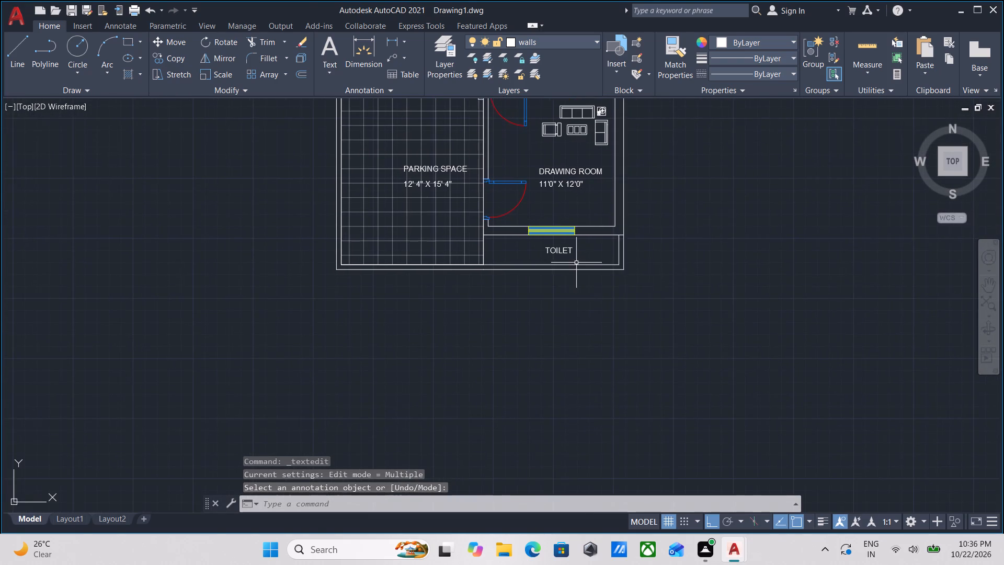
{"action": "scroll", "coordinate": [576, 263], "scroll_direction": "up", "scroll_amount": 2}
{"action": "double_click", "coordinate": [540, 240]}
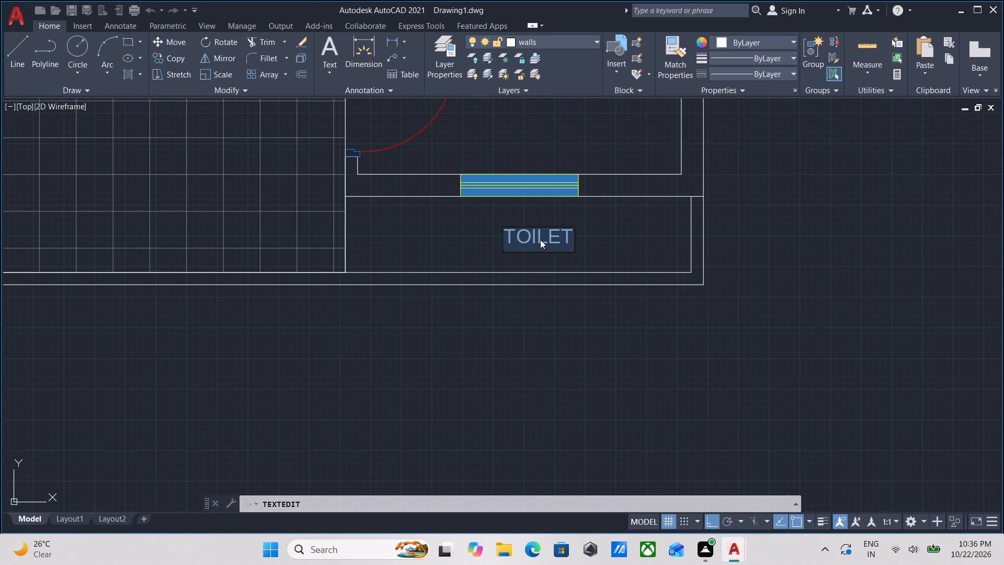
{"action": "type", "text": "GAR"}
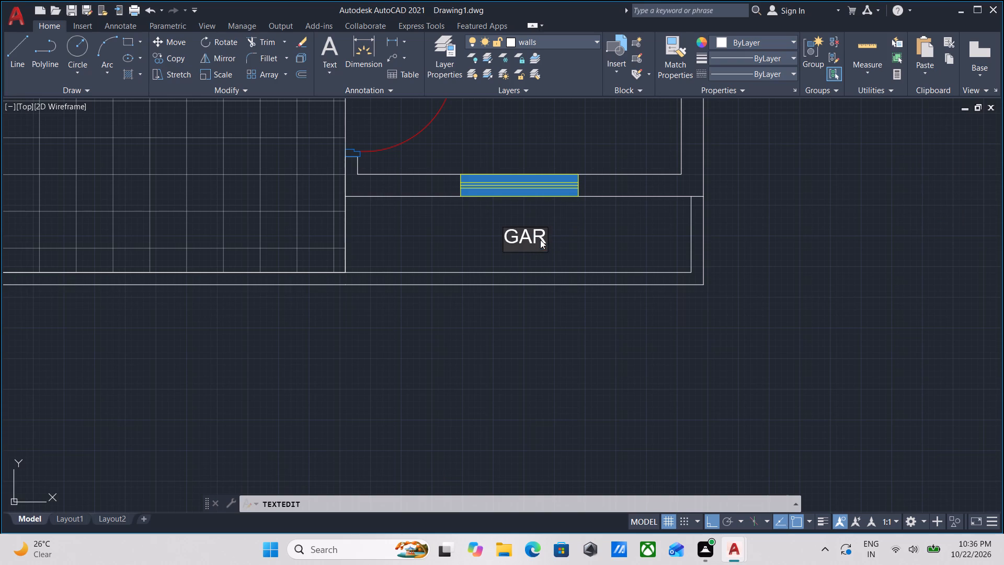
{"action": "type", "text": "DEN"}
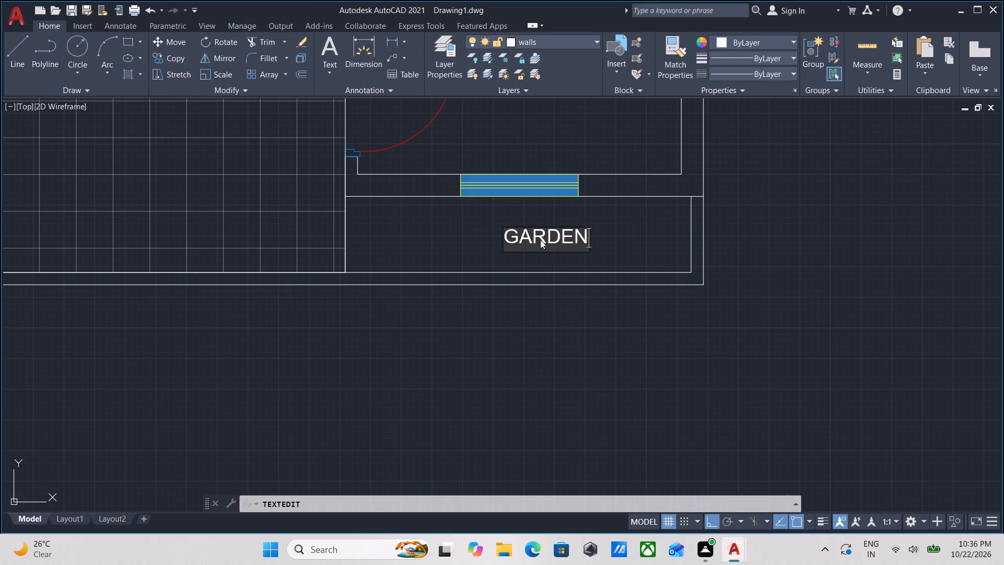
{"action": "key", "text": "space"}
{"action": "type", "text": "3'"}
{"action": "key", "text": "Return"}
{"action": "key", "text": "Escape"}
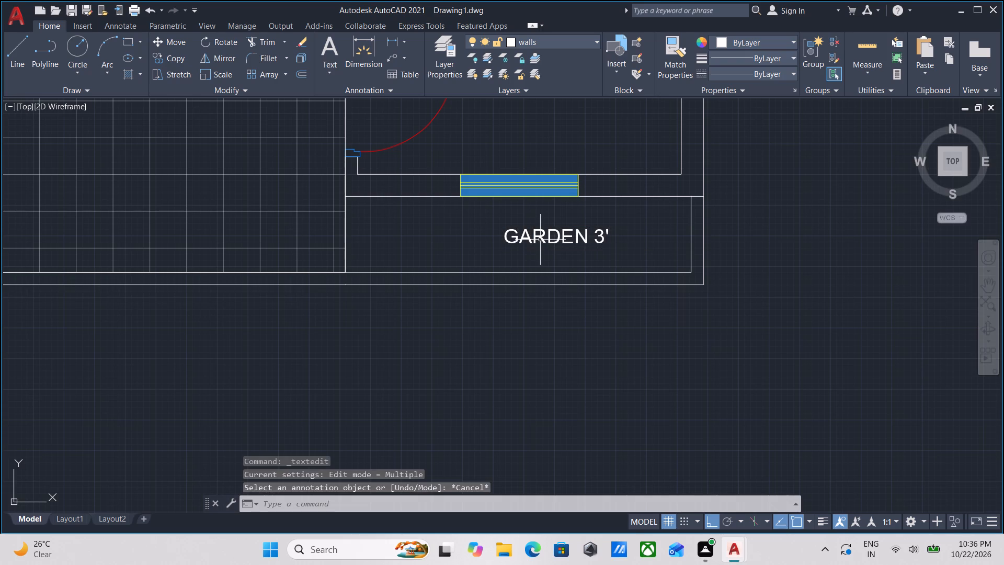
Hatch the garden strip around its label with the SOLID pattern in green 88,186,72.
{"action": "scroll", "coordinate": [540, 240], "scroll_direction": "down", "scroll_amount": 2}
{"action": "scroll", "coordinate": [478, 236], "scroll_direction": "up", "scroll_amount": 2}
{"action": "scroll", "coordinate": [409, 215], "scroll_direction": "down", "scroll_amount": 1}
{"action": "middle_click_drag", "start_coordinate": [409, 215], "coordinate": [514, 299]}
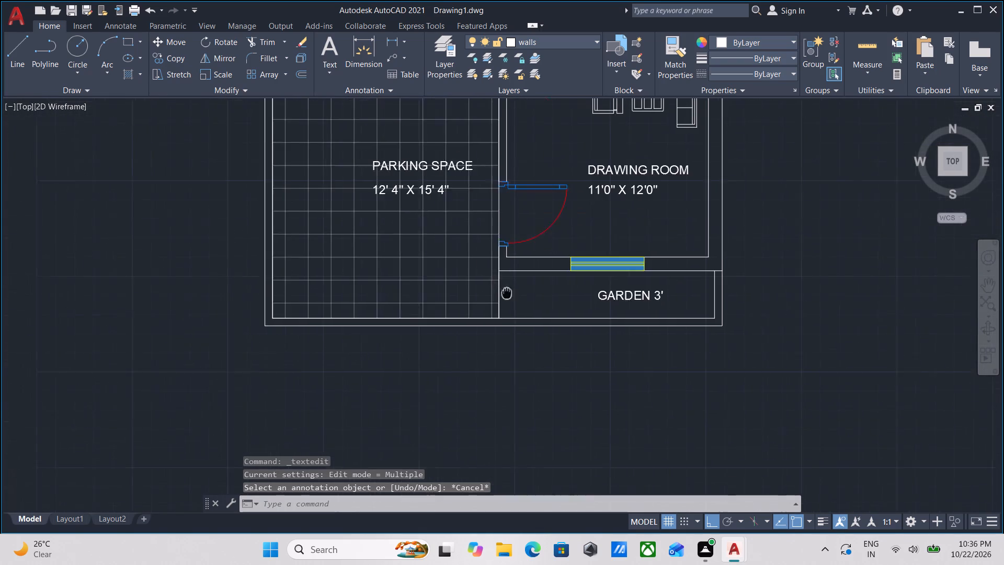
{"action": "middle_click_drag", "start_coordinate": [514, 299], "coordinate": [520, 302]}
{"action": "scroll", "coordinate": [542, 306], "scroll_direction": "down", "scroll_amount": 2}
{"action": "middle_click", "coordinate": [542, 306]}
{"action": "scroll", "coordinate": [541, 306], "scroll_direction": "up", "scroll_amount": 3}
{"action": "scroll", "coordinate": [581, 320], "scroll_direction": "down", "scroll_amount": 1}
{"action": "middle_click", "coordinate": [581, 320]}
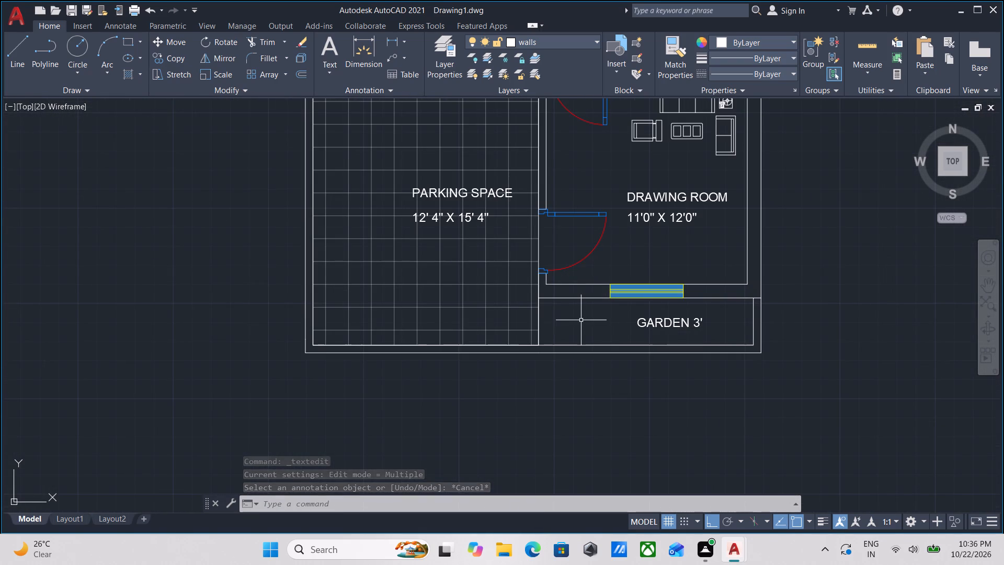
{"action": "key", "text": "h"}
{"action": "key", "text": "Return"}
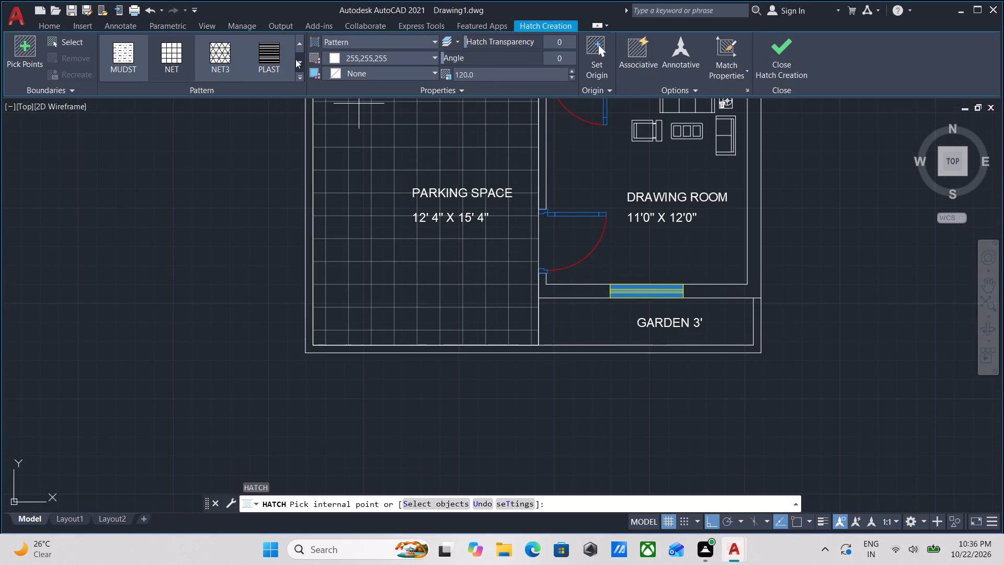
{"action": "triple_click", "coordinate": [295, 59]}
{"action": "left_click", "coordinate": [295, 59]}
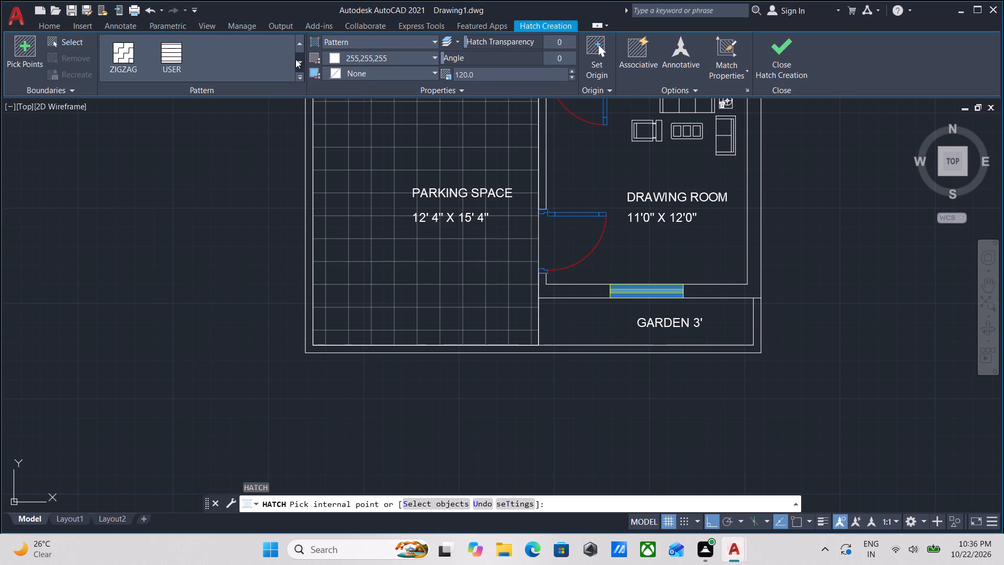
{"action": "triple_click", "coordinate": [296, 46]}
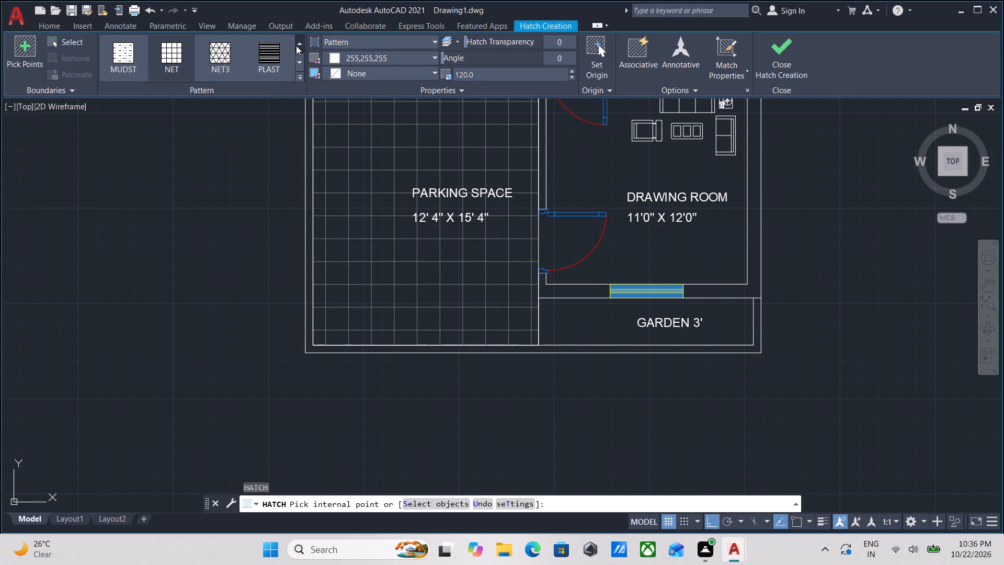
{"action": "left_click", "coordinate": [296, 46]}
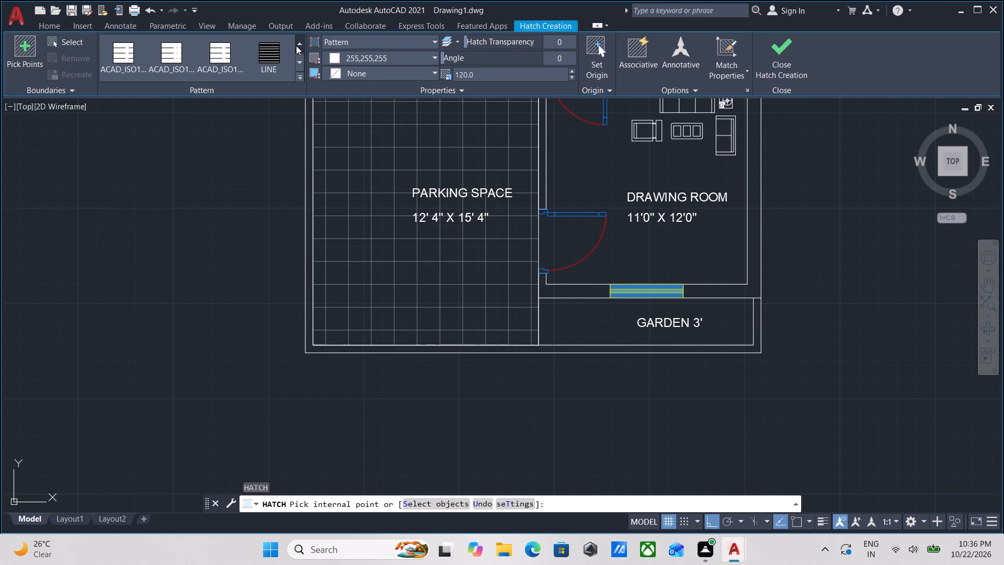
{"action": "triple_click", "coordinate": [296, 46]}
{"action": "triple_click", "coordinate": [296, 46]}
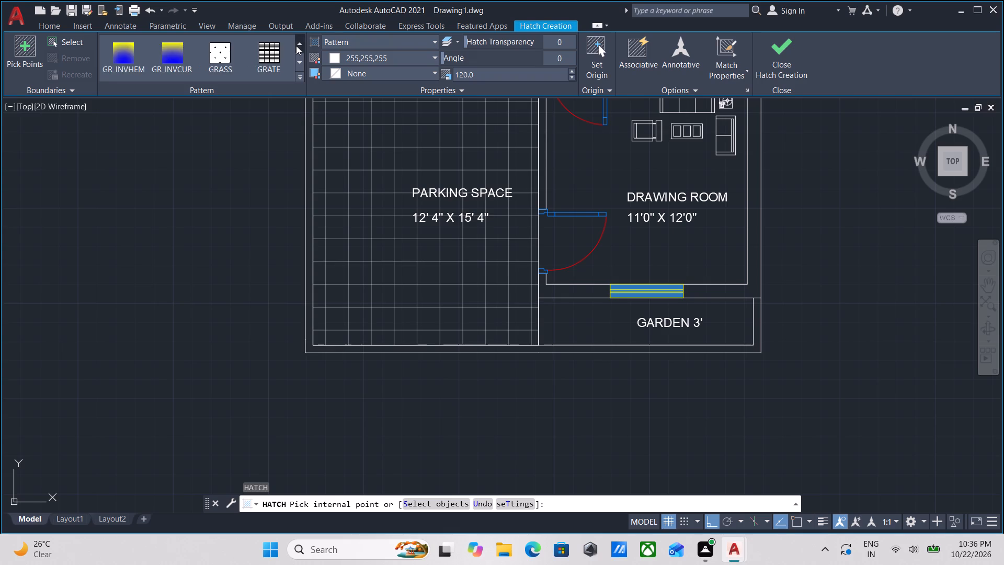
{"action": "triple_click", "coordinate": [296, 46]}
{"action": "left_click", "coordinate": [296, 46]}
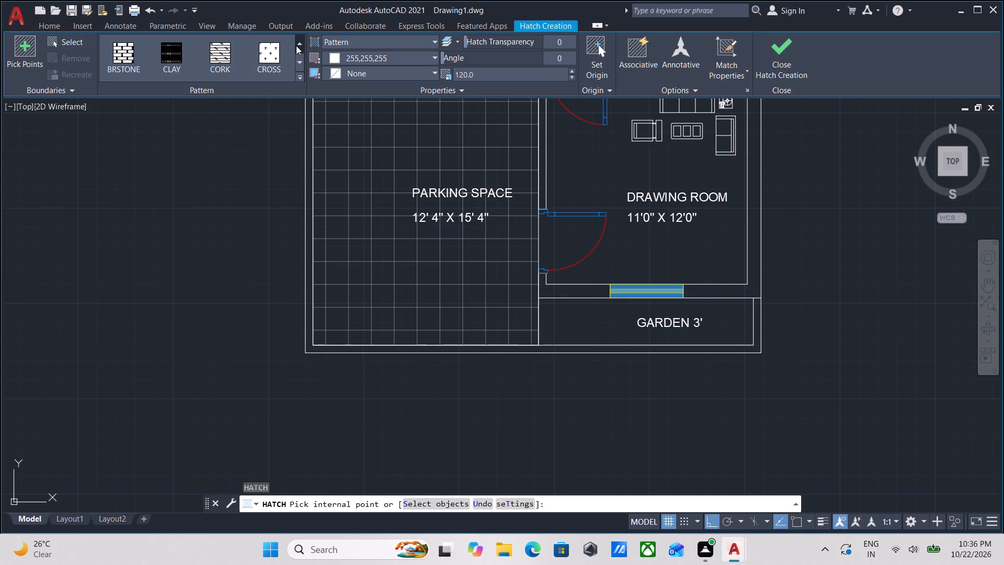
{"action": "triple_click", "coordinate": [296, 46]}
{"action": "triple_click", "coordinate": [296, 46]}
{"action": "left_click", "coordinate": [296, 46]}
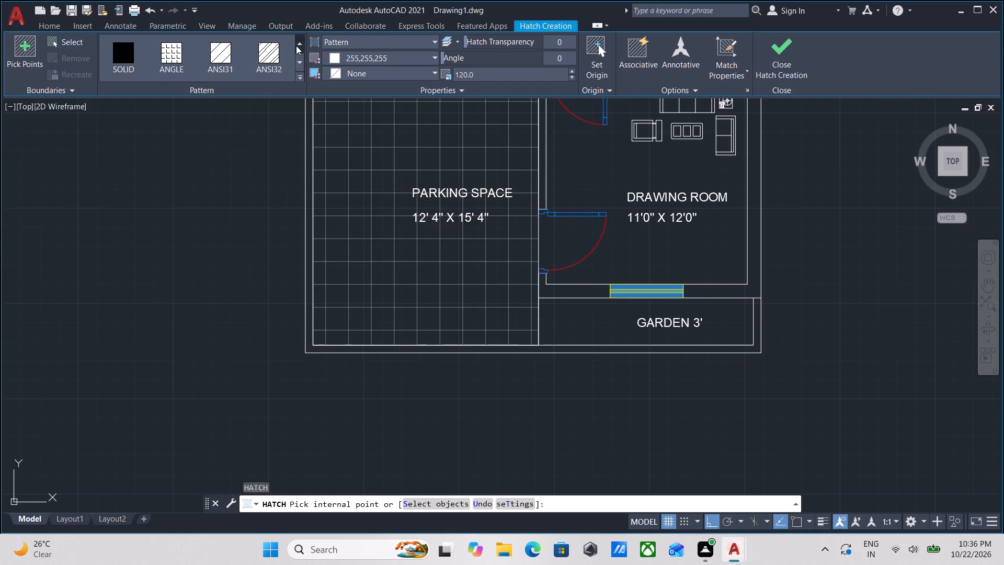
{"action": "left_click", "coordinate": [116, 63]}
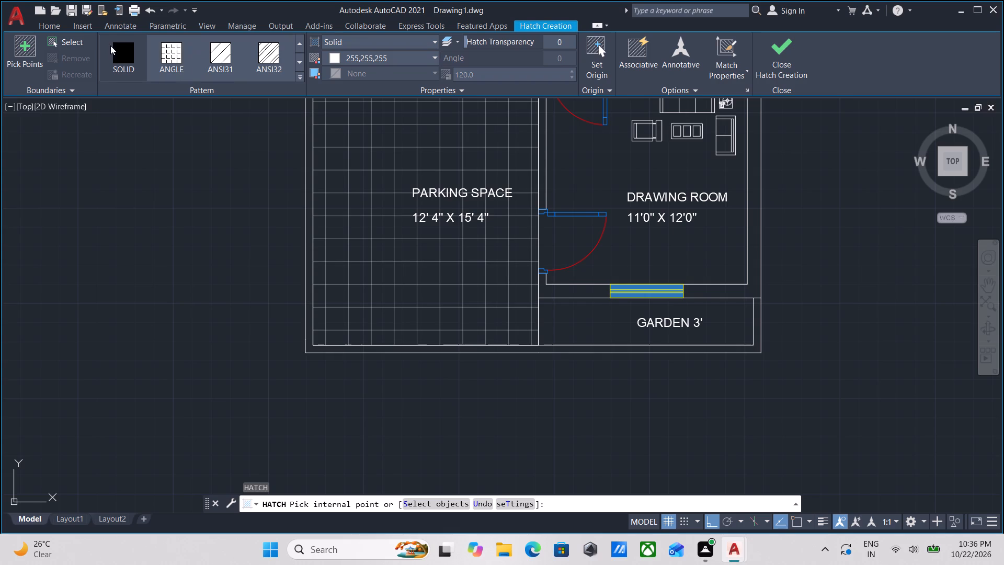
{"action": "double_click", "coordinate": [118, 52]}
{"action": "left_click", "coordinate": [333, 58]}
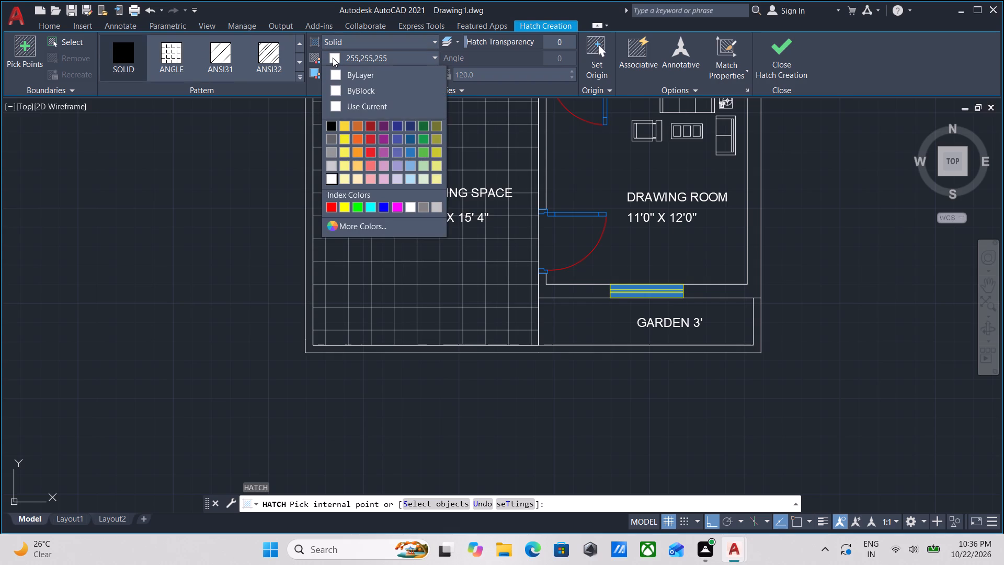
{"action": "left_click", "coordinate": [421, 149]}
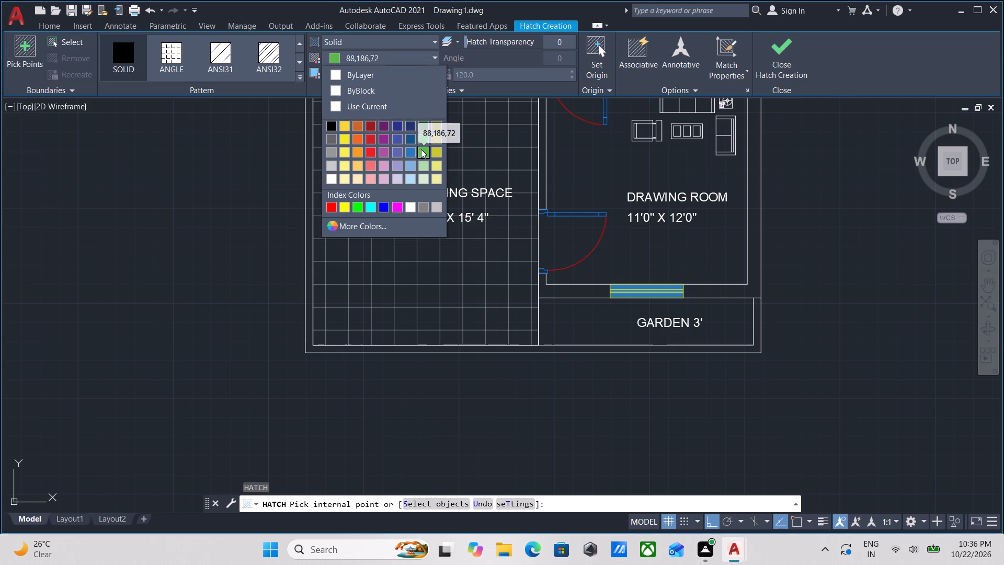
{"action": "scroll", "coordinate": [590, 319], "scroll_direction": "up", "scroll_amount": 2}
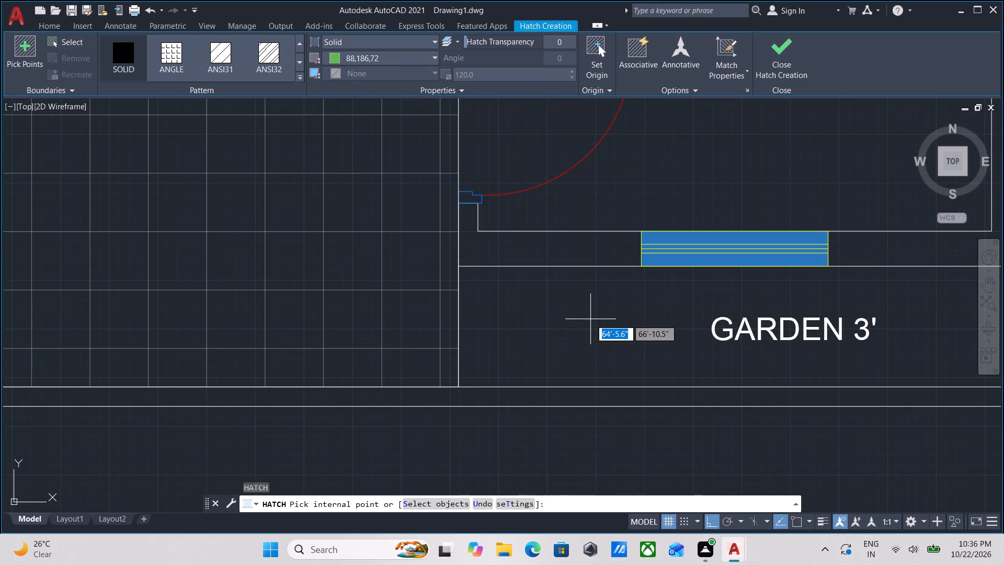
{"action": "left_click", "coordinate": [590, 319]}
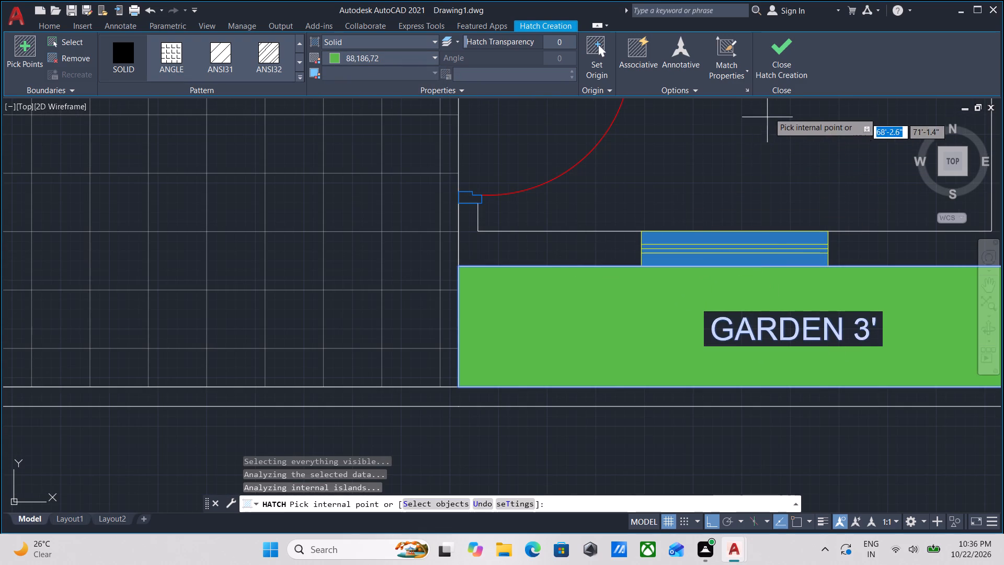
{"action": "left_click", "coordinate": [779, 61]}
{"action": "key", "text": "Escape"}
{"action": "scroll", "coordinate": [708, 306], "scroll_direction": "down", "scroll_amount": 2}
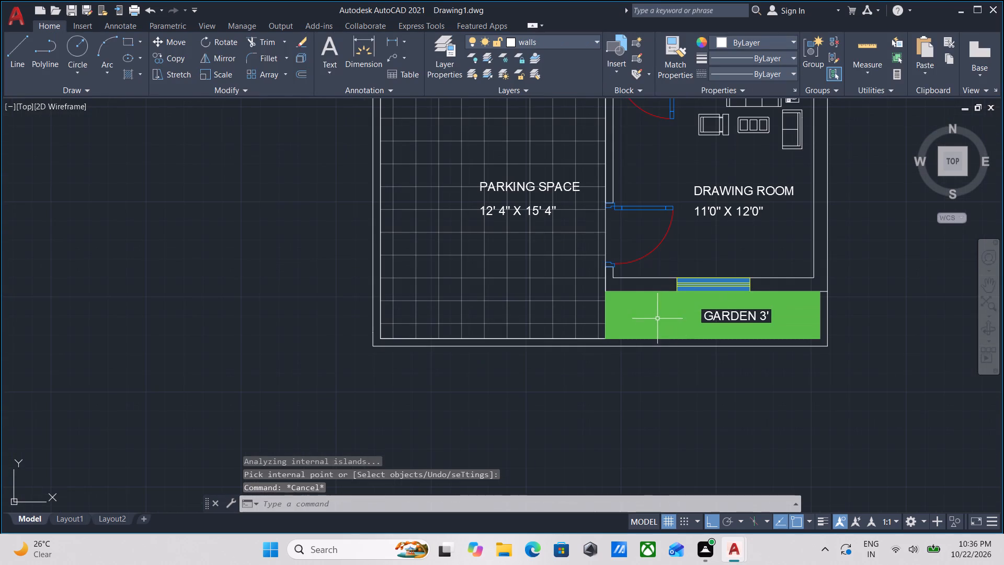
Increase the transparency of the garden's green hatch so the fill is partly see-through.
{"action": "left_click", "coordinate": [655, 318]}
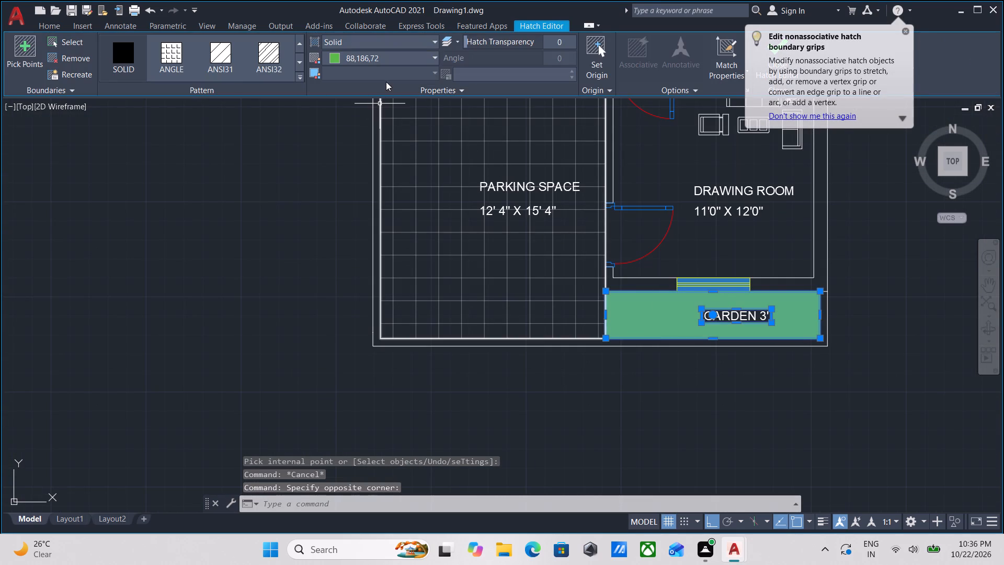
{"action": "left_click_drag", "start_coordinate": [472, 38], "coordinate": [493, 38]}
{"action": "left_click_drag", "start_coordinate": [493, 38], "coordinate": [575, 50]}
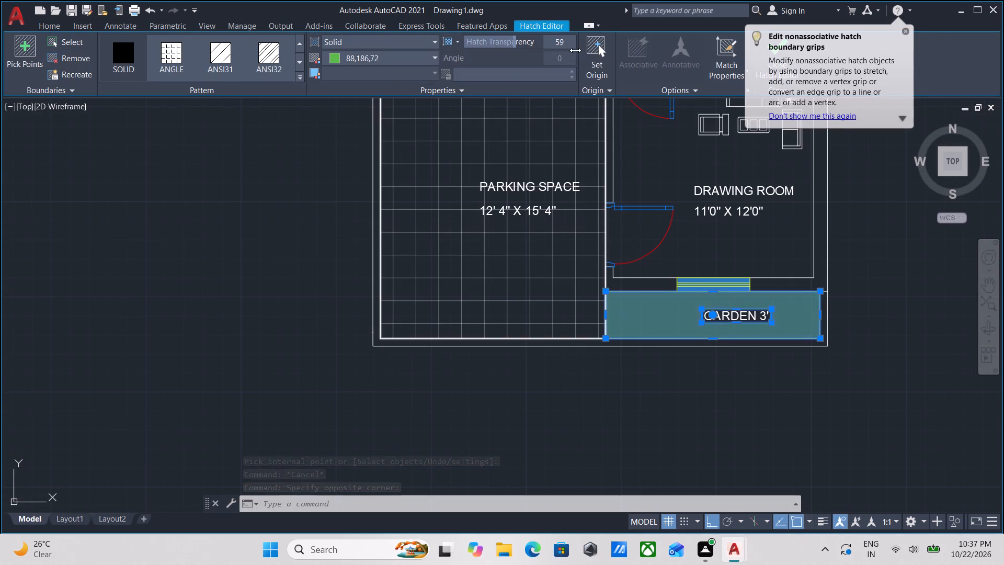
{"action": "left_click_drag", "start_coordinate": [575, 50], "coordinate": [549, 50]}
{"action": "key", "text": "Escape"}
Hatch the outer boundary wall around the parking space and garden with the SOLID pattern, coloured ByBlock.
{"action": "scroll", "coordinate": [624, 293], "scroll_direction": "down", "scroll_amount": 2}
{"action": "middle_click_drag", "start_coordinate": [624, 293], "coordinate": [627, 326]}
{"action": "scroll", "coordinate": [661, 376], "scroll_direction": "up", "scroll_amount": 4}
{"action": "middle_click_drag", "start_coordinate": [603, 353], "coordinate": [686, 482]}
{"action": "scroll", "coordinate": [683, 477], "scroll_direction": "down", "scroll_amount": 1}
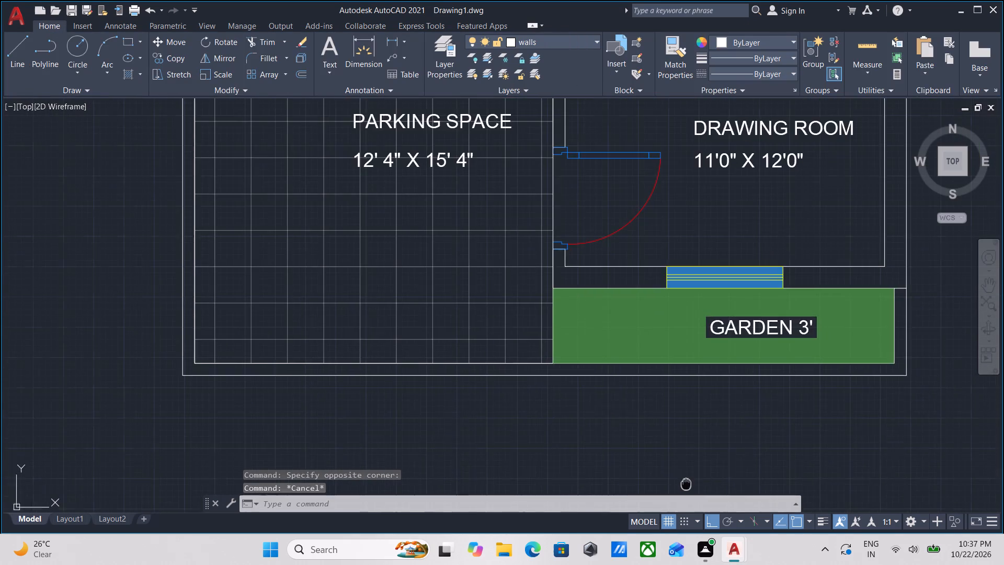
{"action": "scroll", "coordinate": [546, 378], "scroll_direction": "down", "scroll_amount": 1}
{"action": "middle_click_drag", "start_coordinate": [546, 378], "coordinate": [552, 380]}
{"action": "scroll", "coordinate": [429, 392], "scroll_direction": "up", "scroll_amount": 1}
{"action": "scroll", "coordinate": [416, 380], "scroll_direction": "down", "scroll_amount": 2}
{"action": "scroll", "coordinate": [385, 388], "scroll_direction": "up", "scroll_amount": 2}
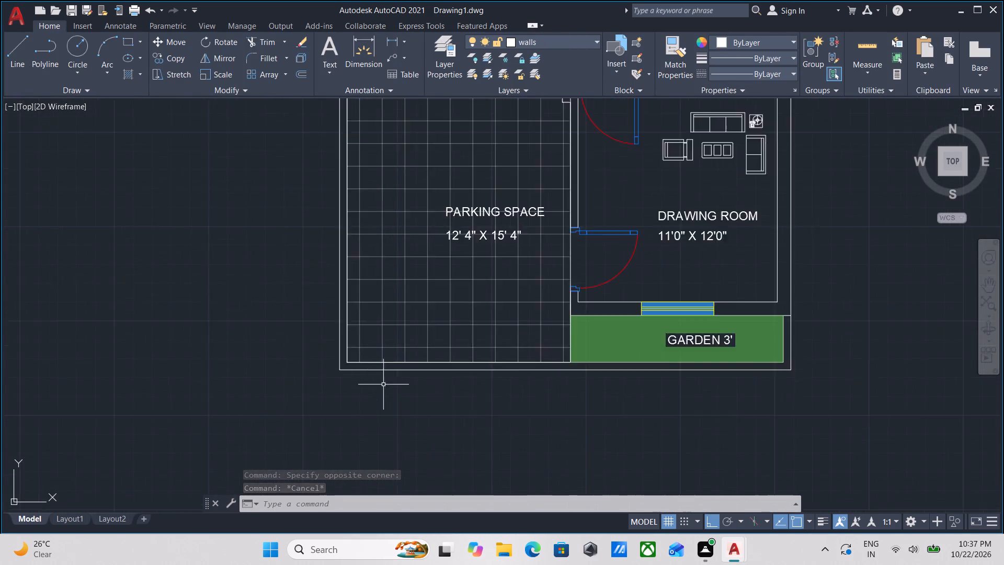
{"action": "middle_click_drag", "start_coordinate": [327, 368], "coordinate": [396, 376]}
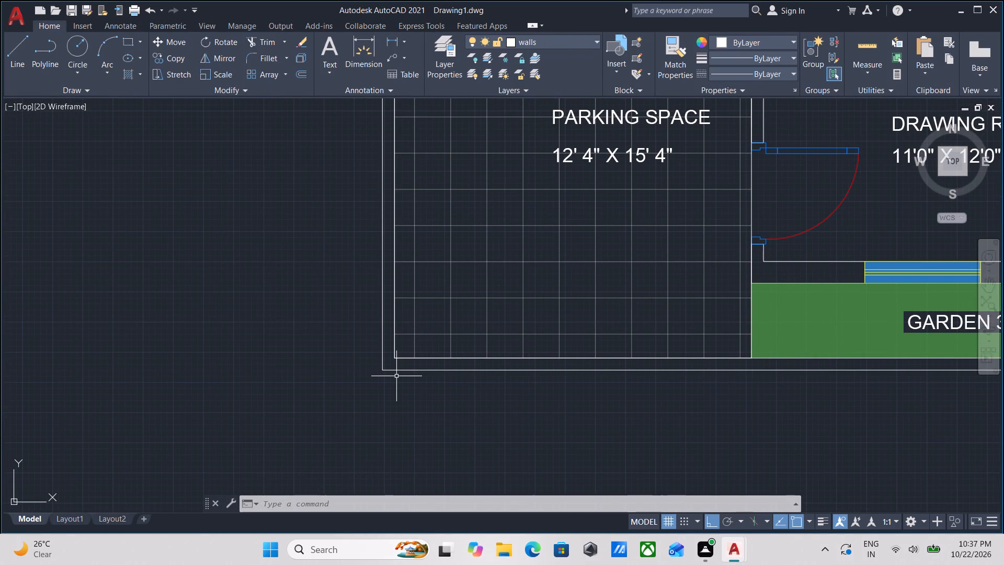
{"action": "key", "text": "h"}
{"action": "key", "text": "Return"}
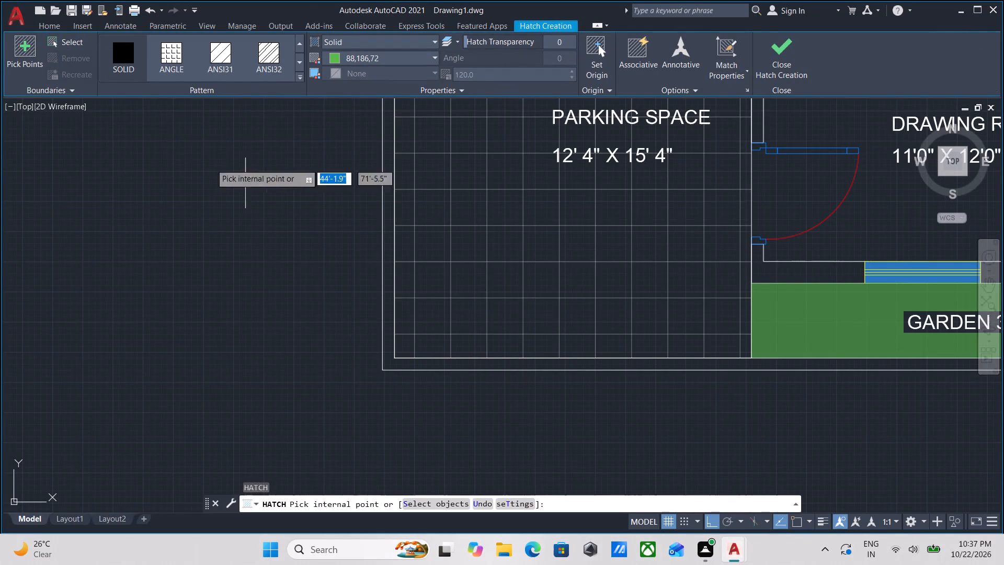
{"action": "left_click", "coordinate": [121, 52]}
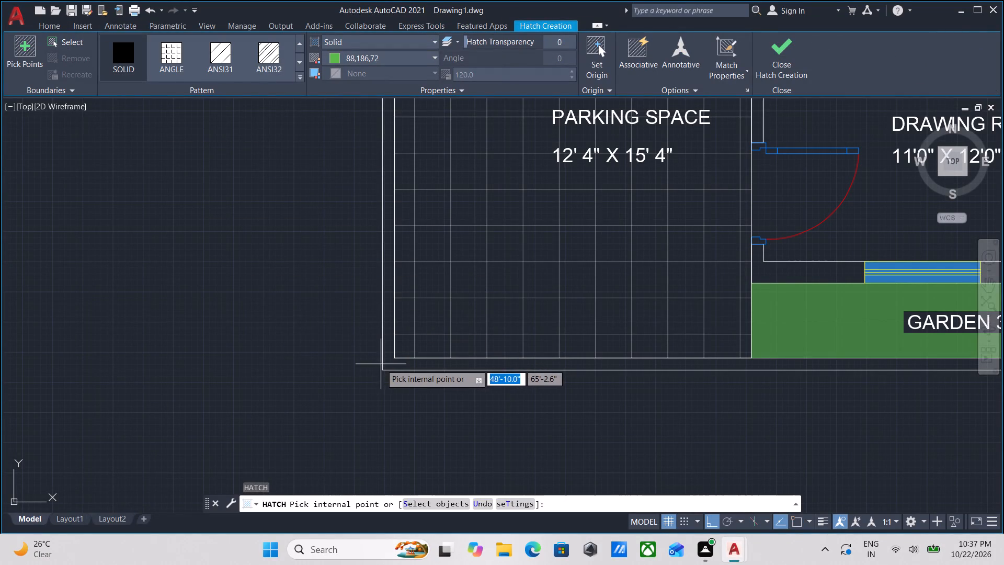
{"action": "left_click", "coordinate": [390, 359]}
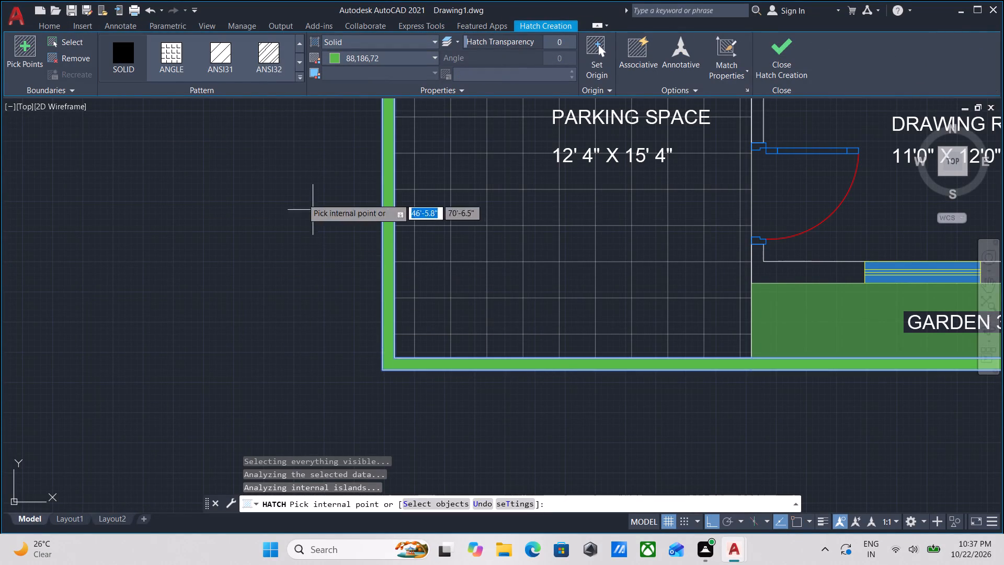
{"action": "left_click", "coordinate": [335, 62]}
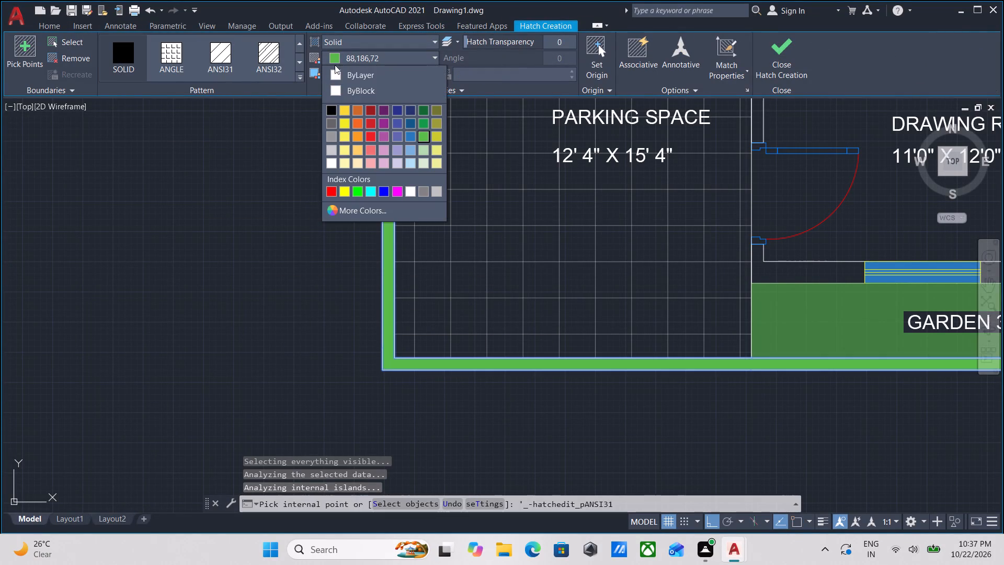
{"action": "left_click", "coordinate": [335, 90]}
{"action": "scroll", "coordinate": [404, 234], "scroll_direction": "down", "scroll_amount": 2}
{"action": "middle_click_drag", "start_coordinate": [401, 241], "coordinate": [376, 414]}
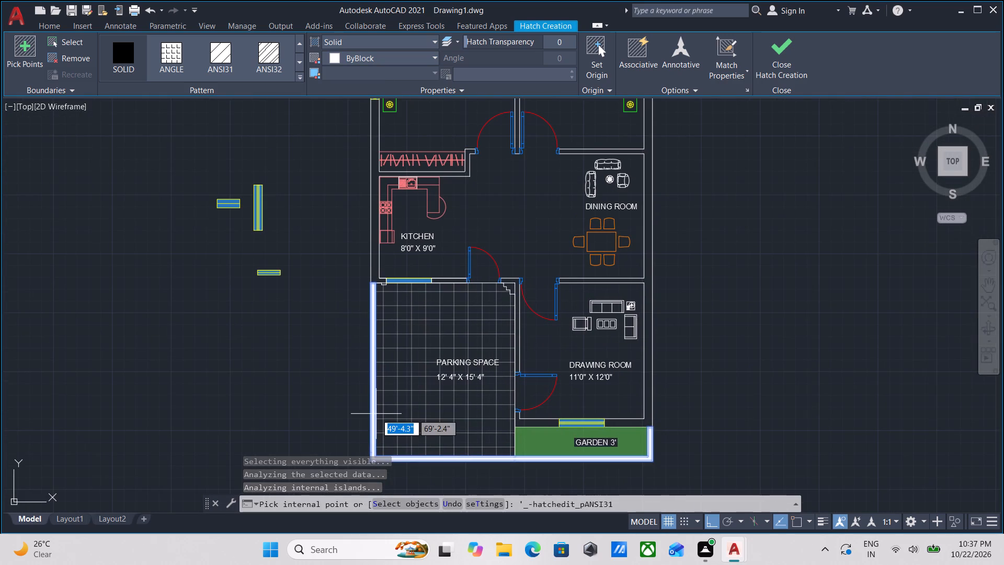
{"action": "middle_click_drag", "start_coordinate": [287, 296], "coordinate": [321, 346]}
{"action": "left_click", "coordinate": [783, 66]}
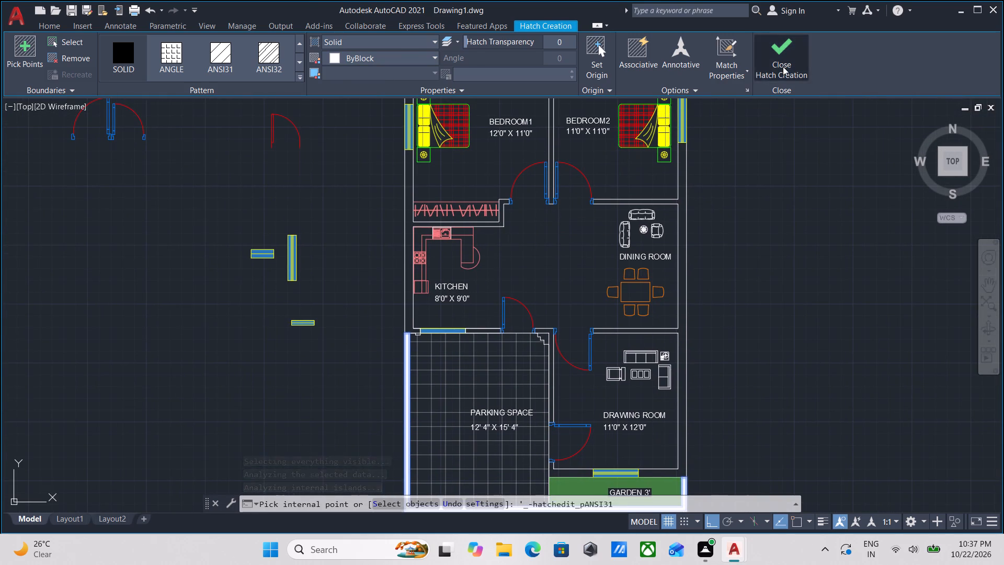
Hatch the outer wall beside the kitchen, including the wardrobe partition, with the ANSI32 pattern in Magenta.
{"action": "scroll", "coordinate": [429, 276], "scroll_direction": "up", "scroll_amount": 2}
{"action": "scroll", "coordinate": [429, 276], "scroll_direction": "down", "scroll_amount": 1}
{"action": "middle_click_drag", "start_coordinate": [429, 276], "coordinate": [549, 254]}
{"action": "scroll", "coordinate": [550, 254], "scroll_direction": "down", "scroll_amount": 2}
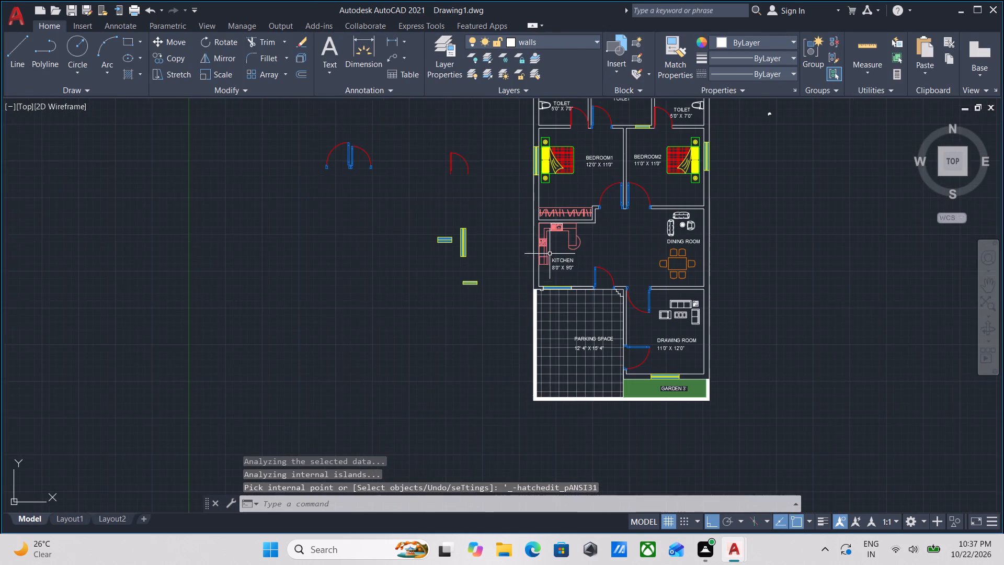
{"action": "middle_click_drag", "start_coordinate": [550, 254], "coordinate": [551, 281]}
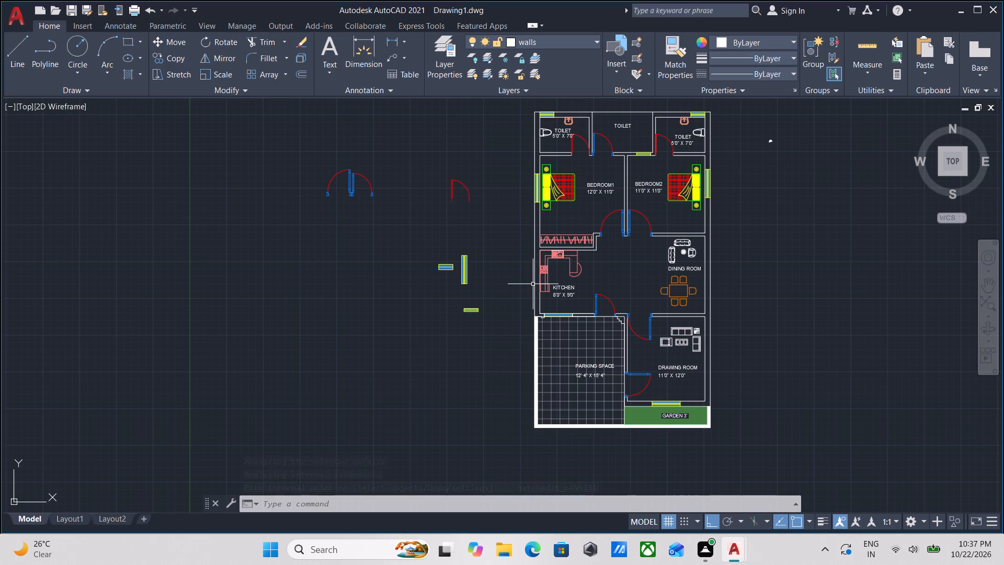
{"action": "scroll", "coordinate": [533, 280], "scroll_direction": "up", "scroll_amount": 1}
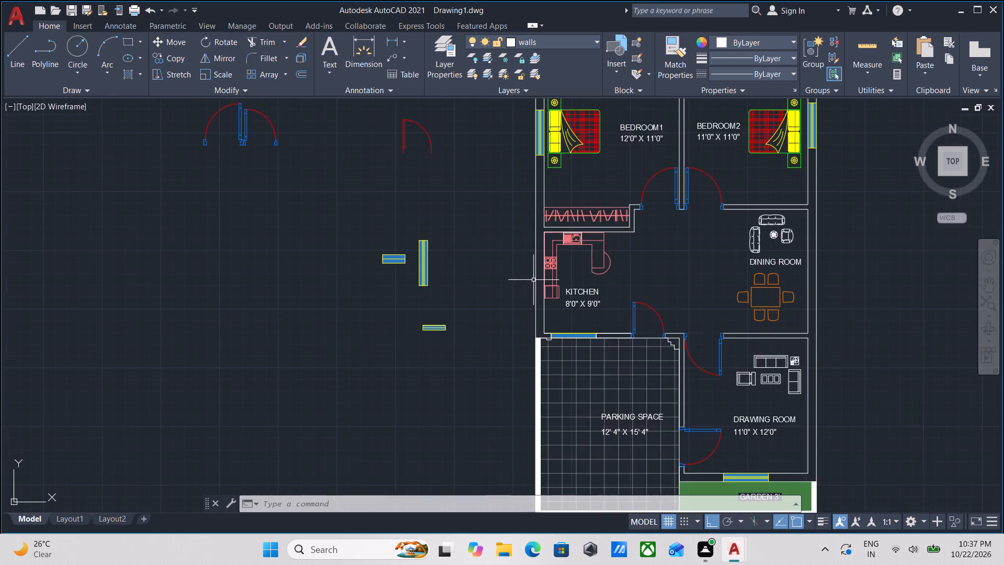
{"action": "scroll", "coordinate": [539, 265], "scroll_direction": "down", "scroll_amount": 1}
{"action": "middle_click_drag", "start_coordinate": [539, 265], "coordinate": [561, 296]}
{"action": "scroll", "coordinate": [561, 290], "scroll_direction": "up", "scroll_amount": 2}
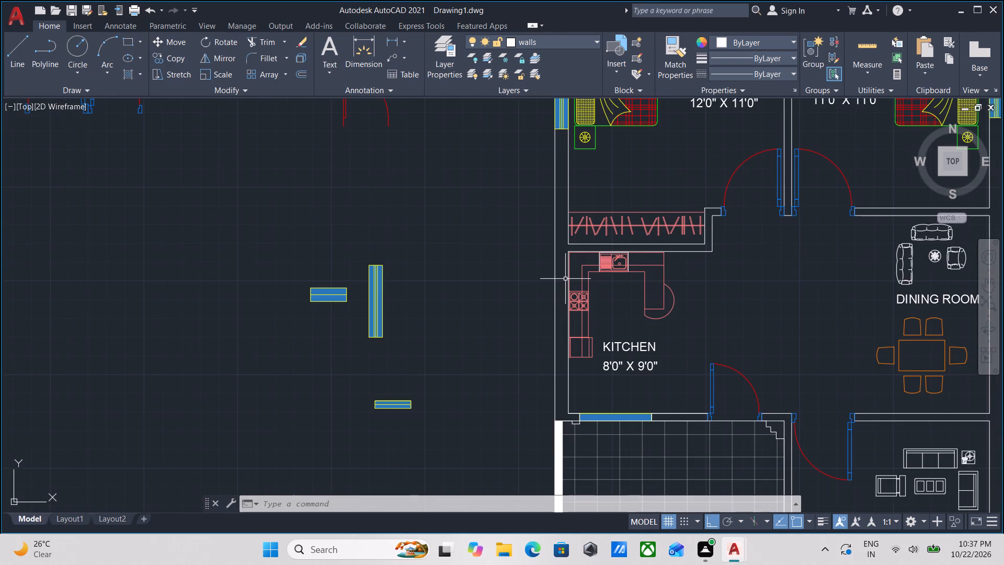
{"action": "key", "text": "h"}
{"action": "key", "text": "Return"}
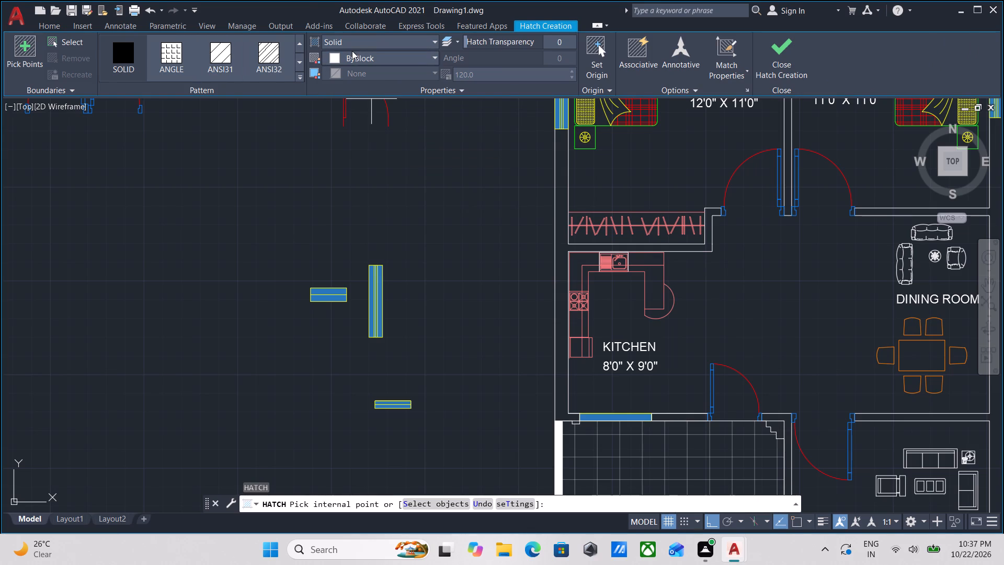
{"action": "left_click", "coordinate": [369, 40]}
{"action": "left_click", "coordinate": [369, 40]}
{"action": "left_click", "coordinate": [299, 61]}
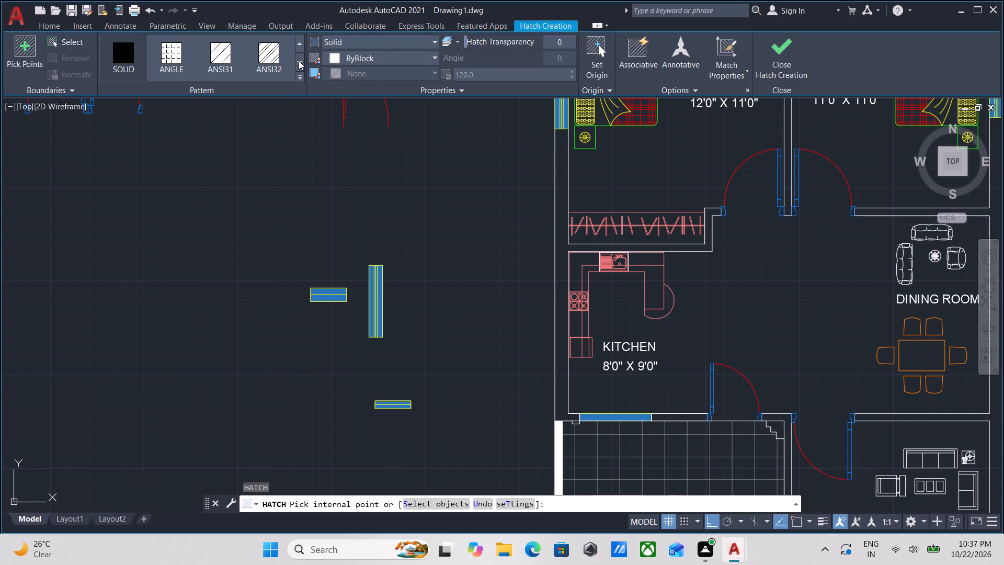
{"action": "left_click", "coordinate": [299, 61]}
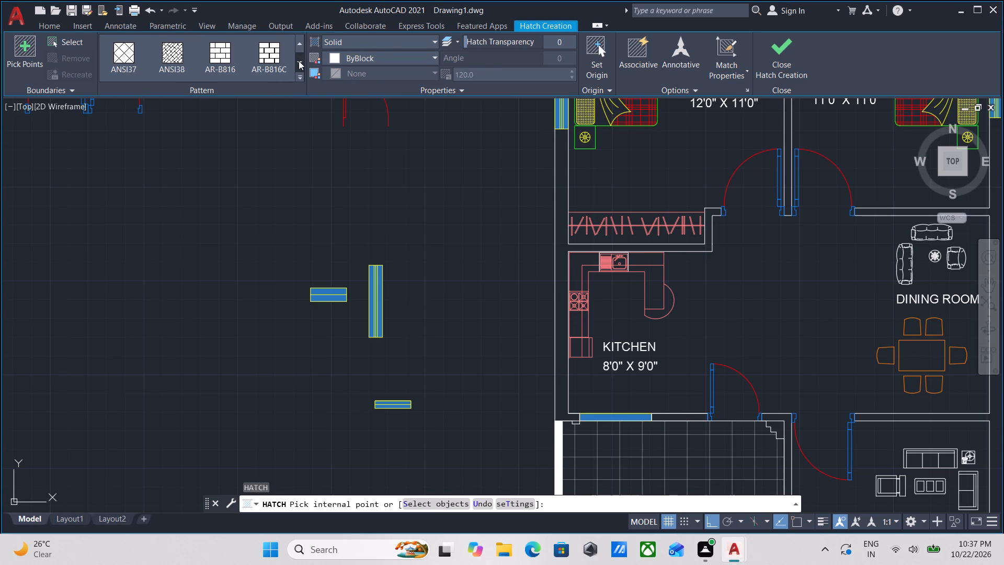
{"action": "left_click", "coordinate": [302, 59]}
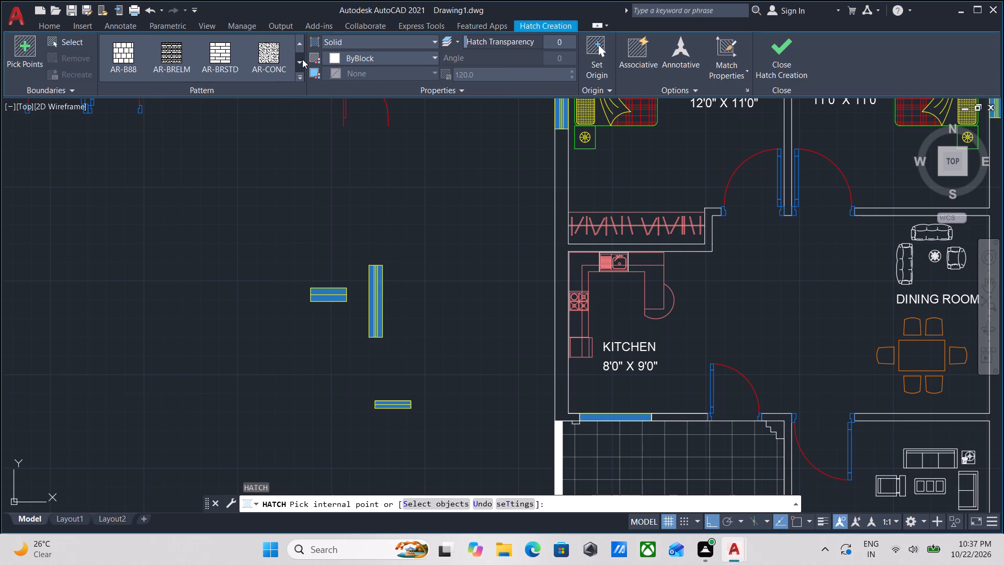
{"action": "left_click", "coordinate": [299, 59]}
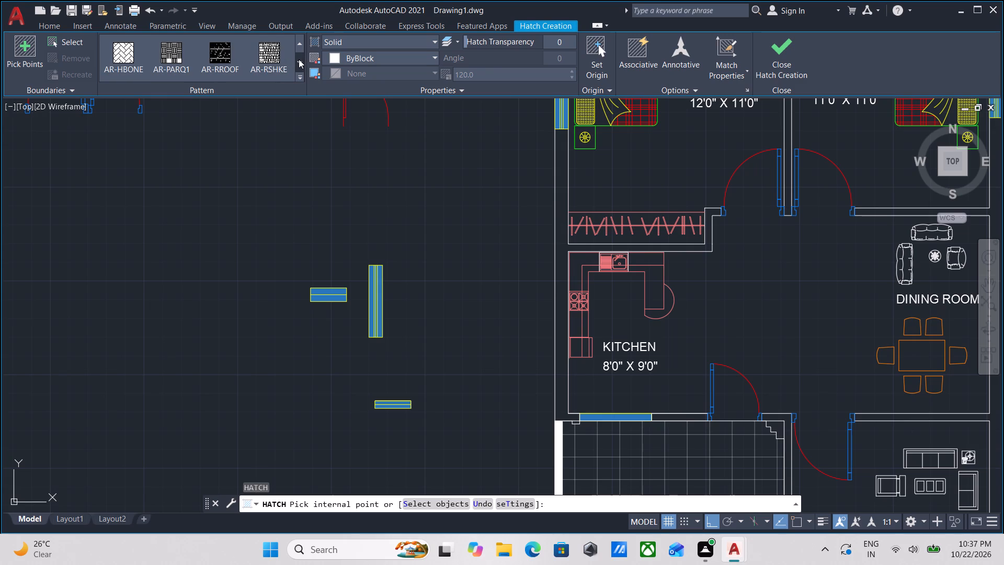
{"action": "triple_click", "coordinate": [295, 46]}
{"action": "left_click", "coordinate": [295, 46]}
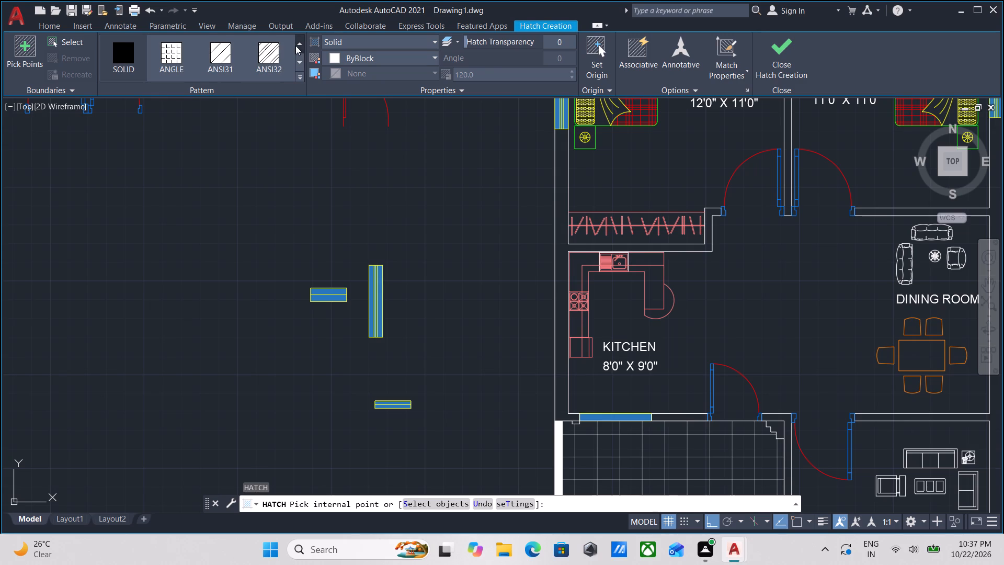
{"action": "left_click", "coordinate": [276, 52]}
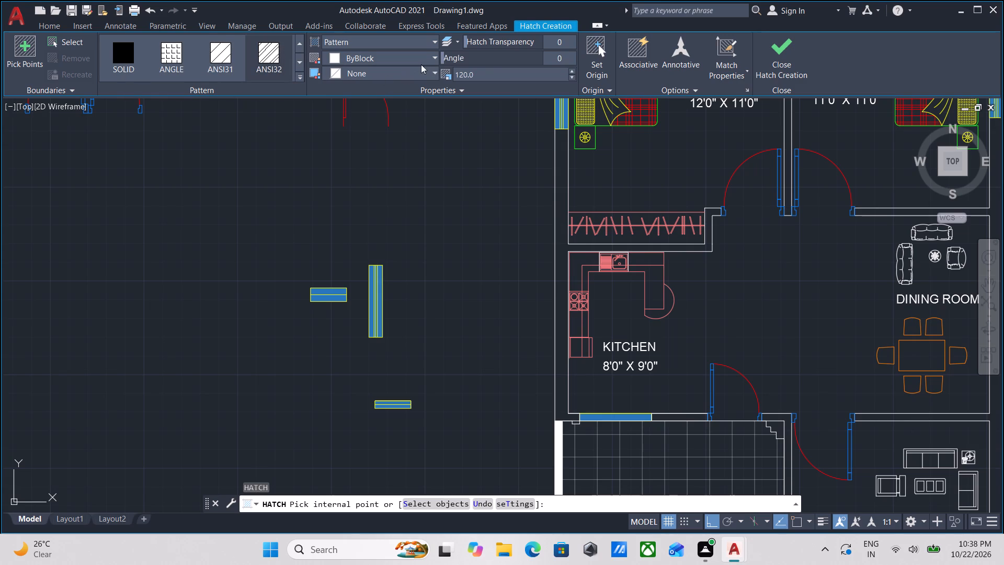
{"action": "left_click", "coordinate": [336, 62]}
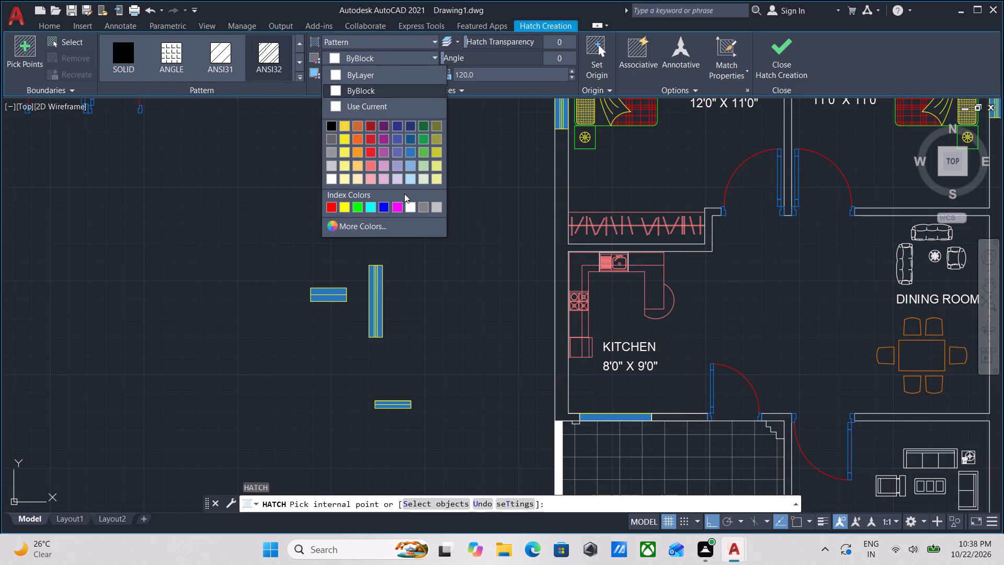
{"action": "left_click", "coordinate": [400, 210]}
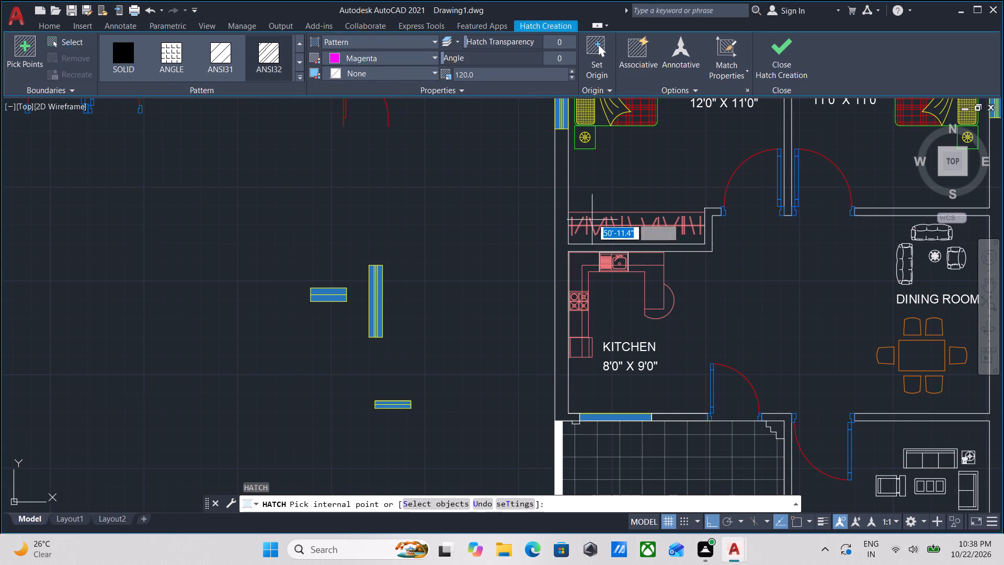
{"action": "left_click", "coordinate": [558, 198]}
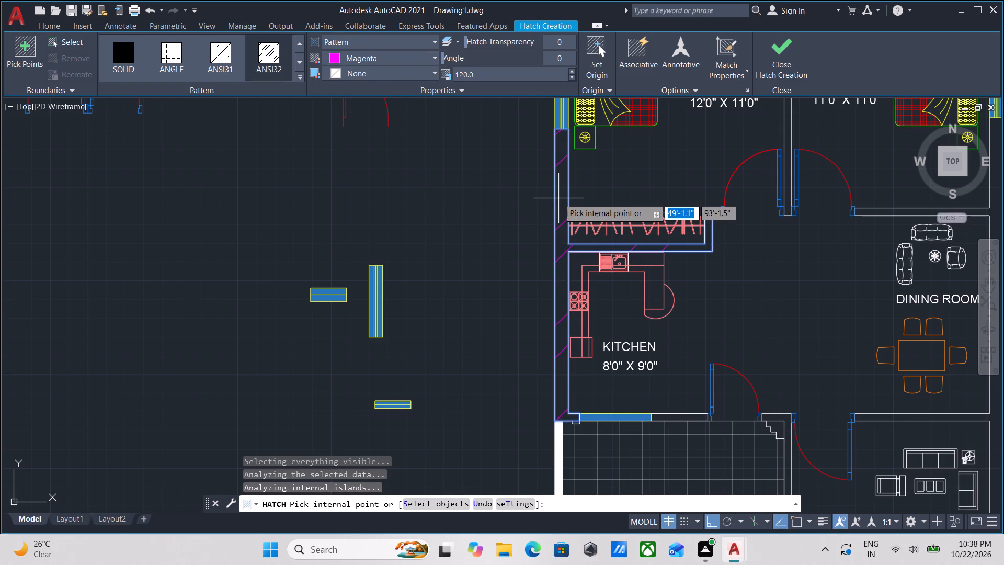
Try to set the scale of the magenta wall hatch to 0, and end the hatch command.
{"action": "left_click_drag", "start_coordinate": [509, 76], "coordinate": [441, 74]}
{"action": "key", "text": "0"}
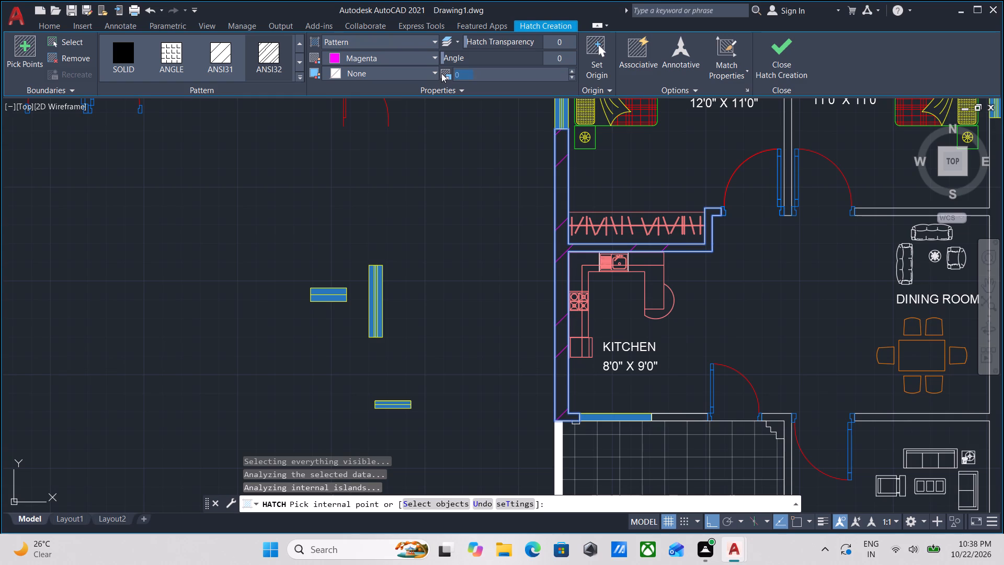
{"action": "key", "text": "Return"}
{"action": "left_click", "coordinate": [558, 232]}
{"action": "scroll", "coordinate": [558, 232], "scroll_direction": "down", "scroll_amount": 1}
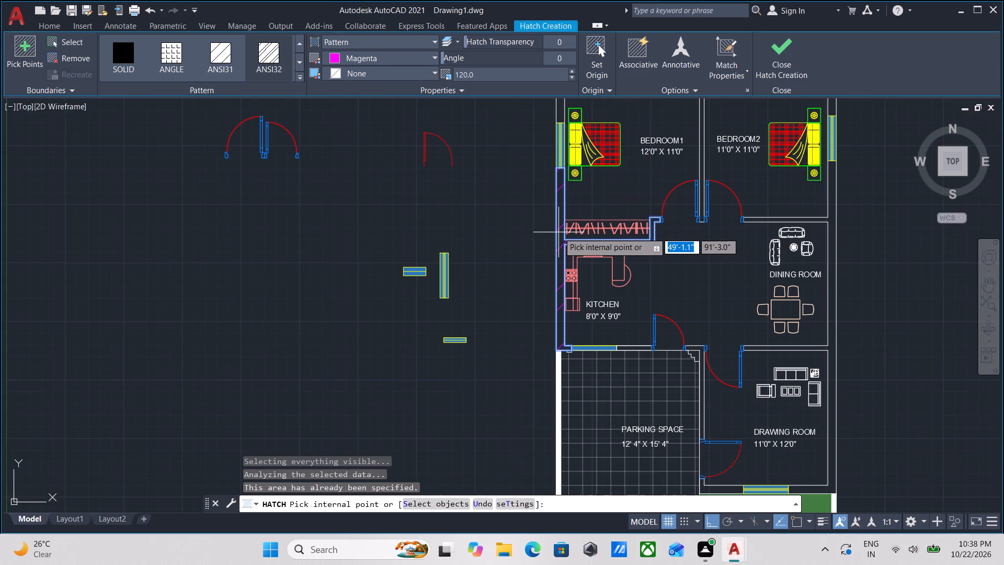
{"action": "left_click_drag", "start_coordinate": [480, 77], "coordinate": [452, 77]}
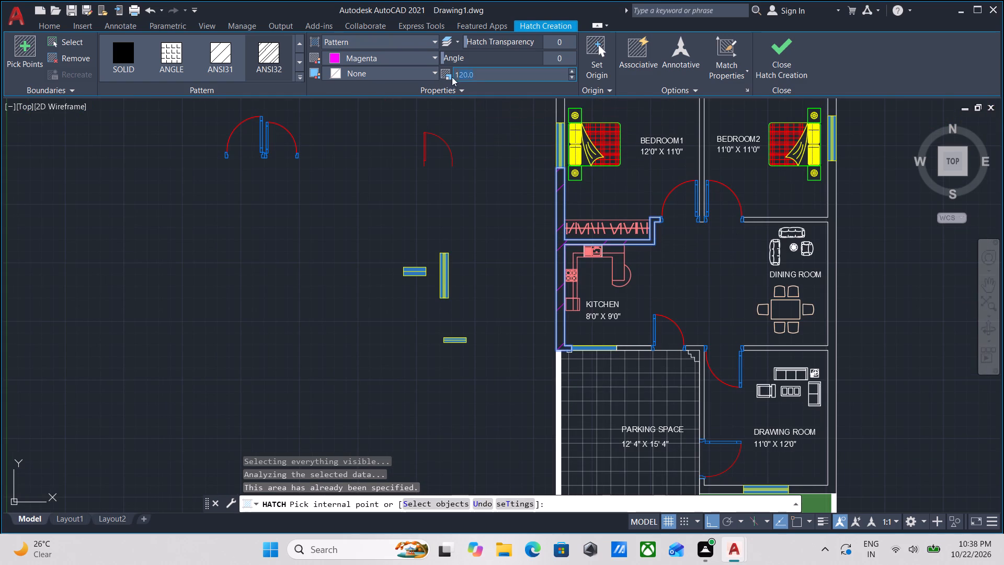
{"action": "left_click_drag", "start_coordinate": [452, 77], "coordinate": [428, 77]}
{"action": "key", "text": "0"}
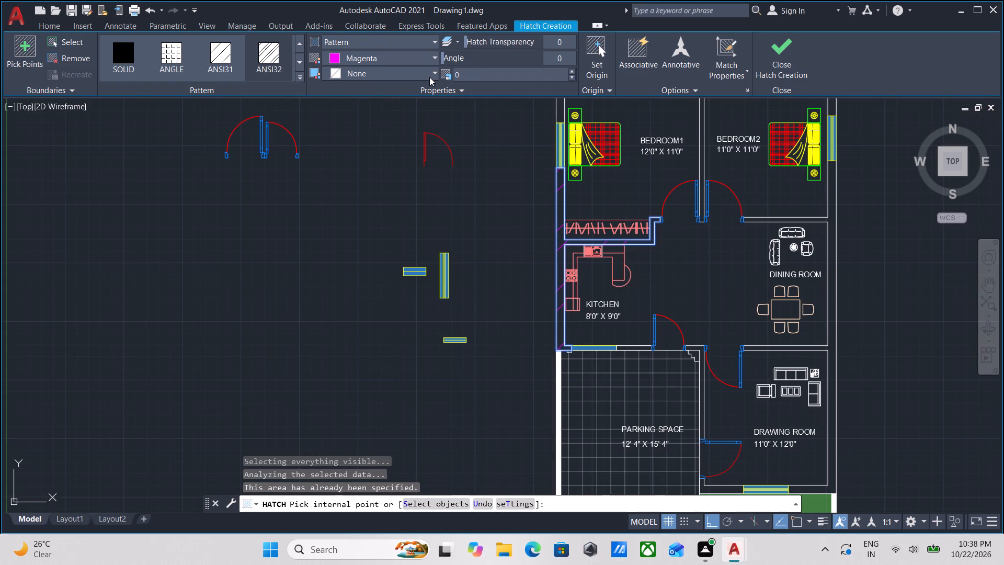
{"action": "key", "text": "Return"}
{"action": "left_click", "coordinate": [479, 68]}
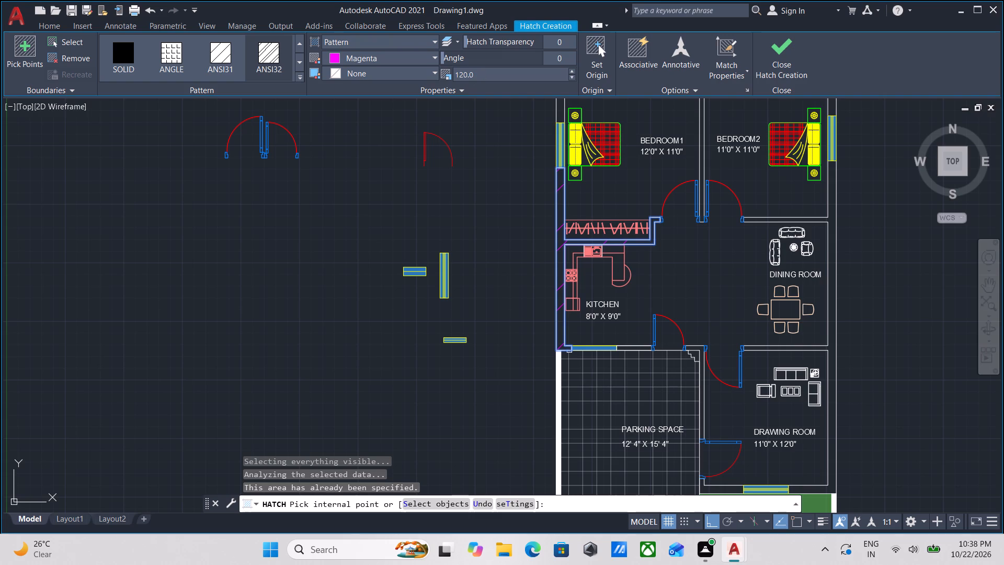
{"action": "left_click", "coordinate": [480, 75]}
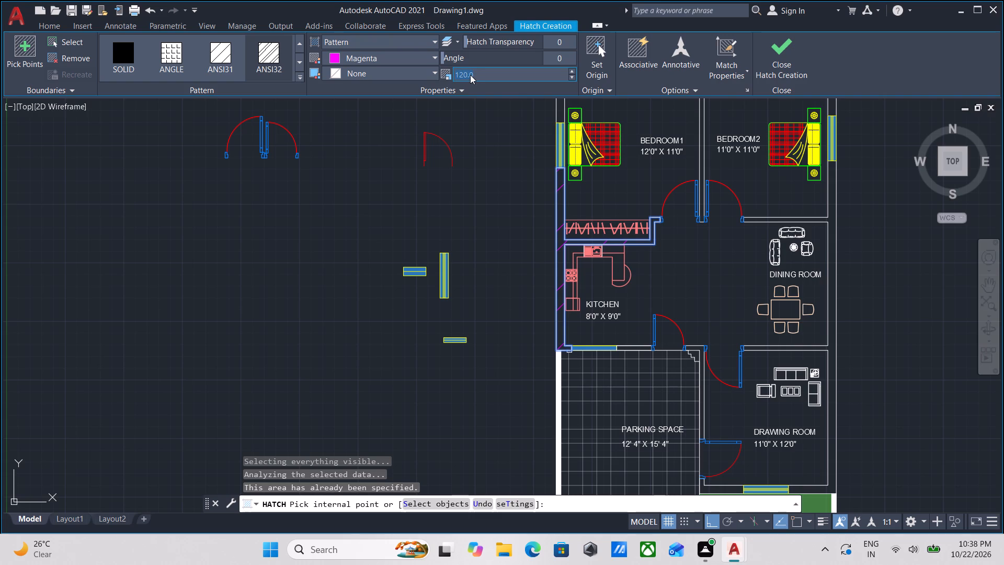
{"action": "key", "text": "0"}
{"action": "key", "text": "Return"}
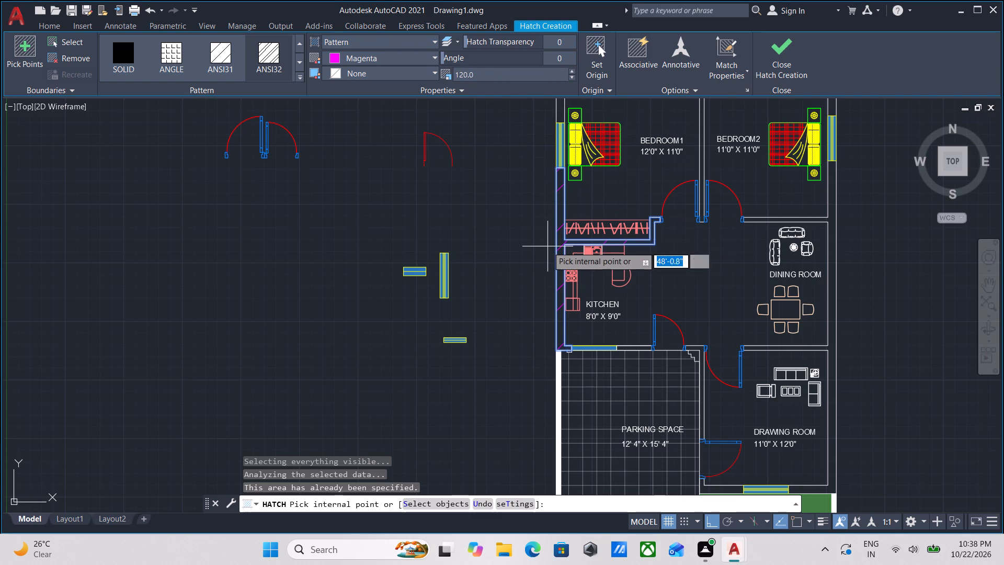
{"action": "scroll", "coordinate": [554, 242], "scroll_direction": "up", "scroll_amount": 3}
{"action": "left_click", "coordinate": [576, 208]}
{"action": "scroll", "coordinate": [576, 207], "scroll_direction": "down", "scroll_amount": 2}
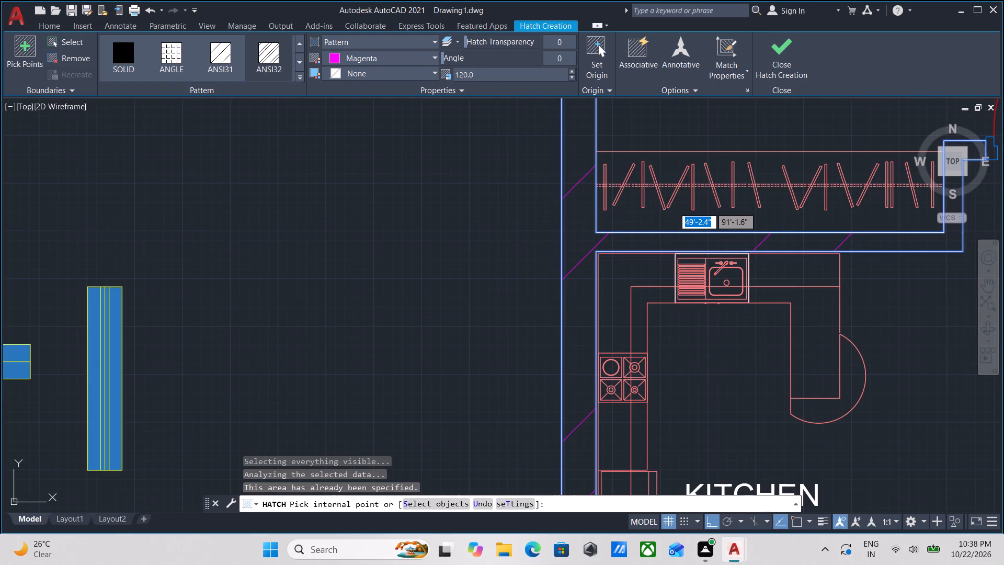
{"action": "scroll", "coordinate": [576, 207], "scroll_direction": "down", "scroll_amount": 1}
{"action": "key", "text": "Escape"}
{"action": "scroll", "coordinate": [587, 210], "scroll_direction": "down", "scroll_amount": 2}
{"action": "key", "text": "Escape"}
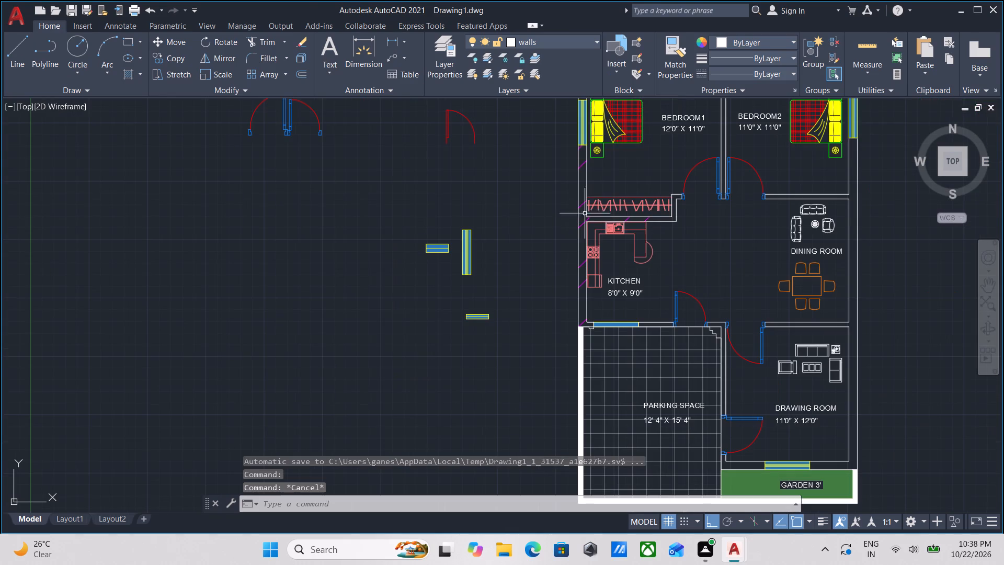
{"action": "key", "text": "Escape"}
Erase the magenta hatch from the outer wall beside the kitchen.
{"action": "scroll", "coordinate": [593, 273], "scroll_direction": "up", "scroll_amount": 3}
{"action": "left_click_drag", "start_coordinate": [563, 336], "coordinate": [558, 331]}
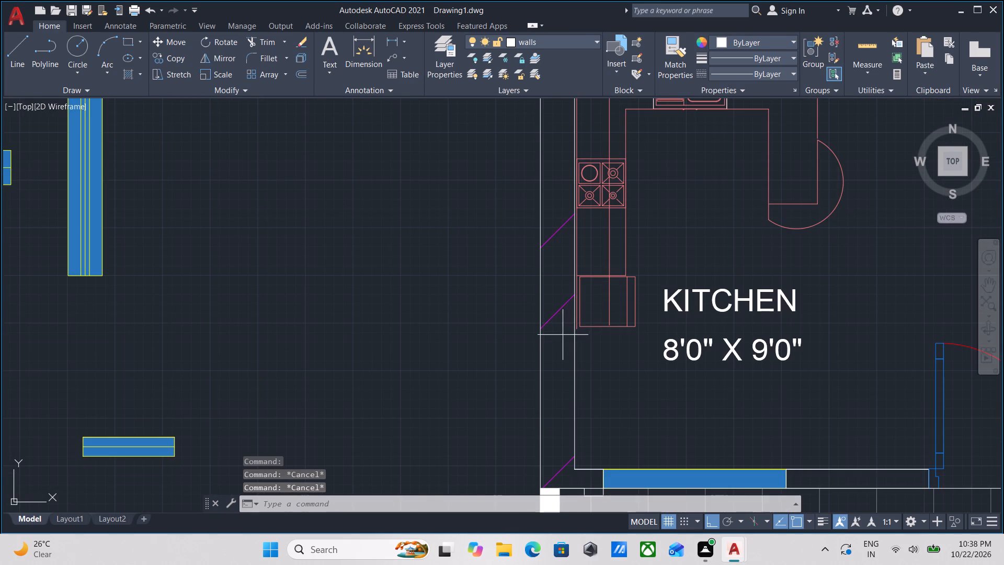
{"action": "left_click_drag", "start_coordinate": [558, 331], "coordinate": [556, 325]}
{"action": "left_click", "coordinate": [553, 292]}
{"action": "right_click", "coordinate": [553, 292]}
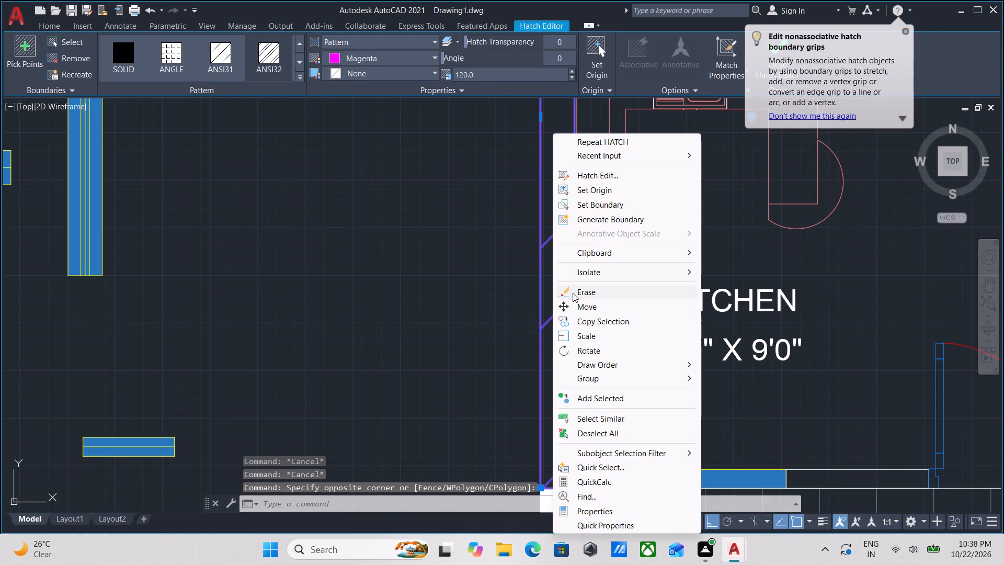
{"action": "left_click", "coordinate": [573, 293]}
Hatch the outer wall beside Bedroom1 and the kitchen, including the wardrobe partition, in Magenta, after trying a scale of 0.
{"action": "scroll", "coordinate": [574, 290], "scroll_direction": "down", "scroll_amount": 3}
{"action": "middle_click_drag", "start_coordinate": [568, 291], "coordinate": [563, 378]}
{"action": "scroll", "coordinate": [563, 376], "scroll_direction": "up", "scroll_amount": 1}
{"action": "middle_click_drag", "start_coordinate": [553, 243], "coordinate": [542, 320]}
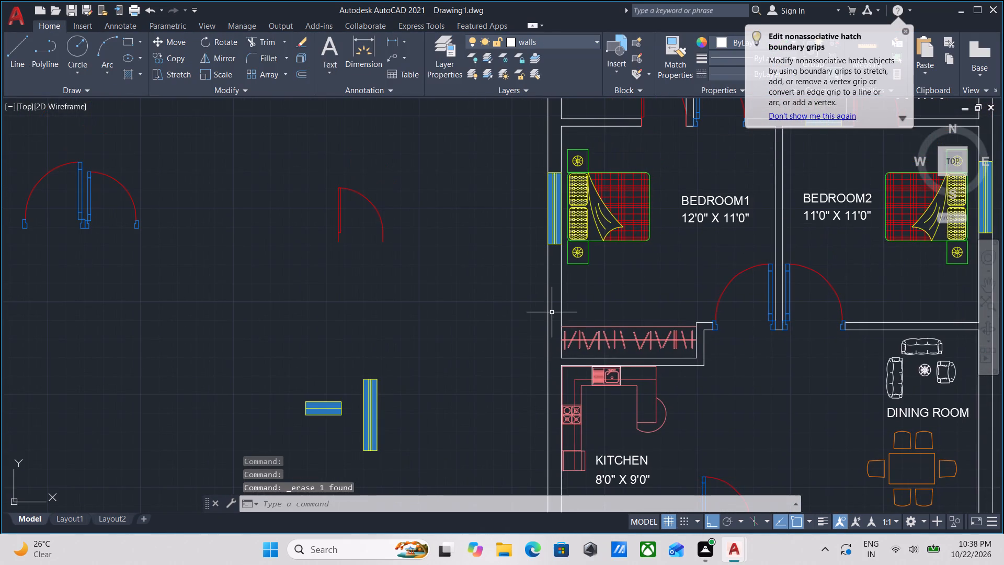
{"action": "key", "text": "h"}
{"action": "key", "text": "Return"}
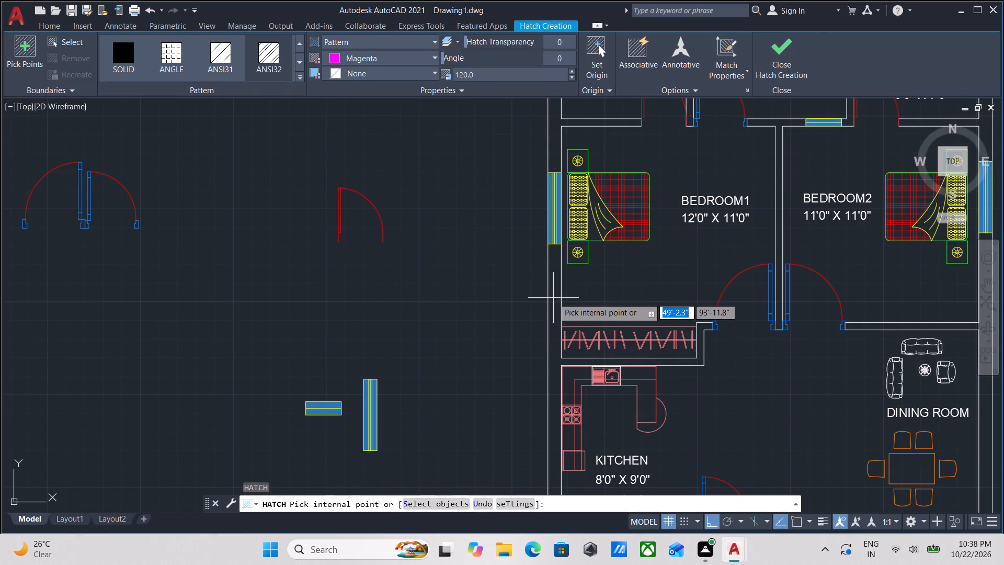
{"action": "left_click", "coordinate": [497, 72]}
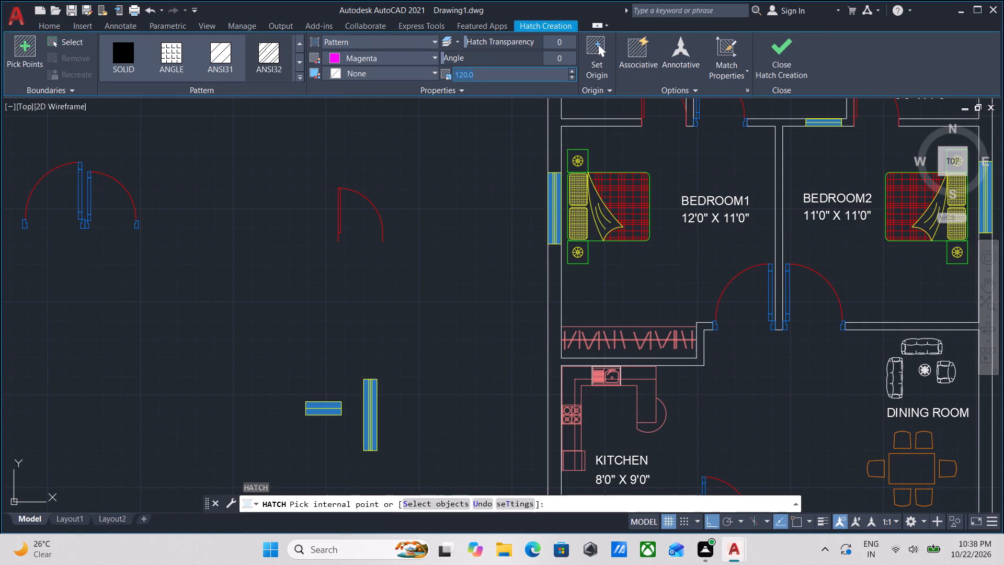
{"action": "key", "text": "0"}
{"action": "key", "text": "Return"}
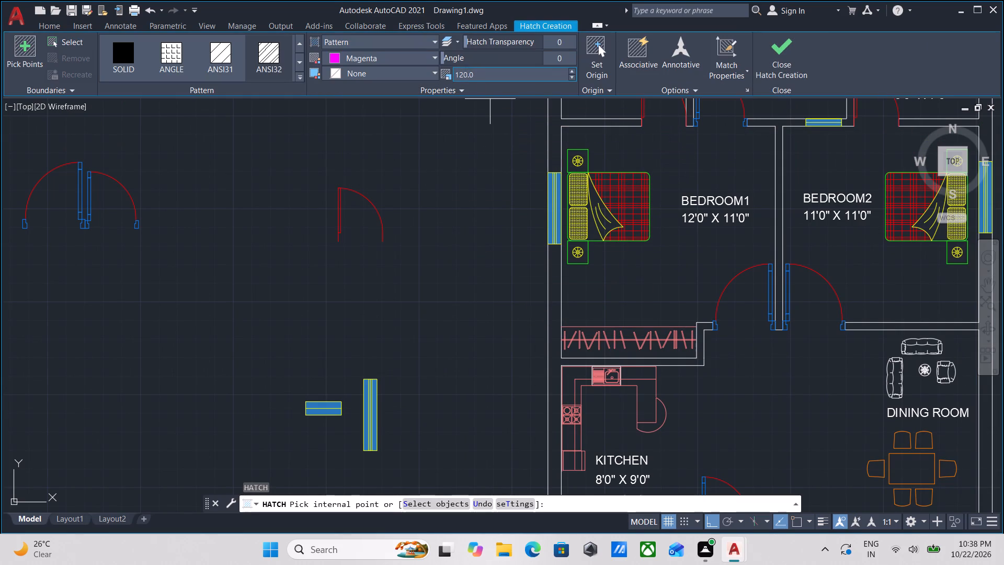
{"action": "left_click", "coordinate": [470, 76]}
{"action": "key", "text": "BackSpace"}
{"action": "key", "text": "BackSpace"}
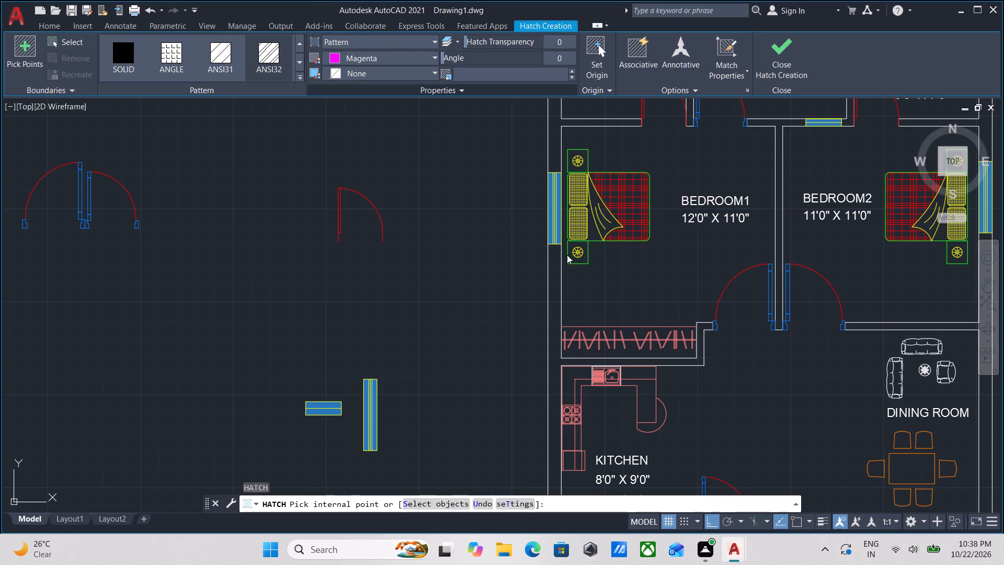
{"action": "left_click", "coordinate": [555, 287]}
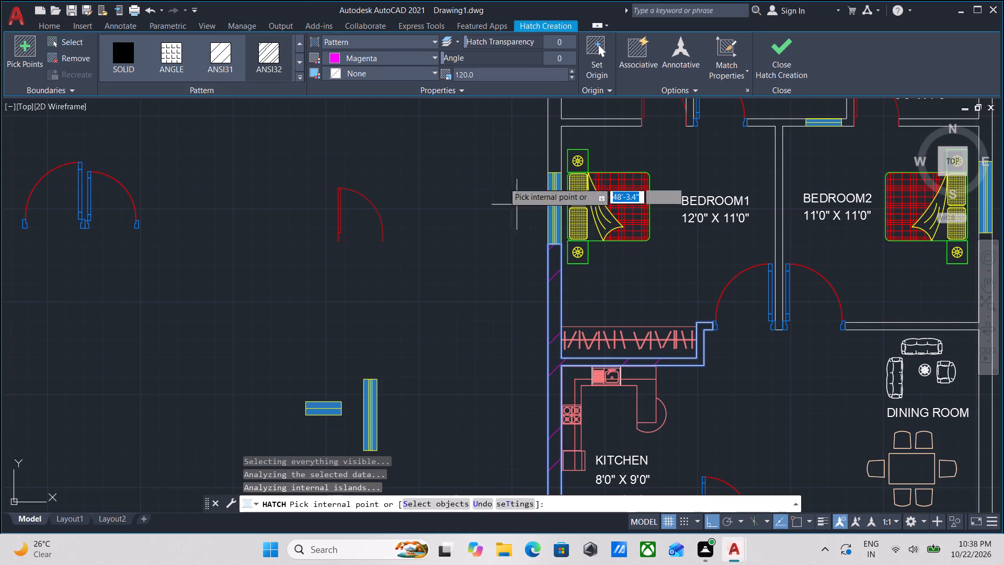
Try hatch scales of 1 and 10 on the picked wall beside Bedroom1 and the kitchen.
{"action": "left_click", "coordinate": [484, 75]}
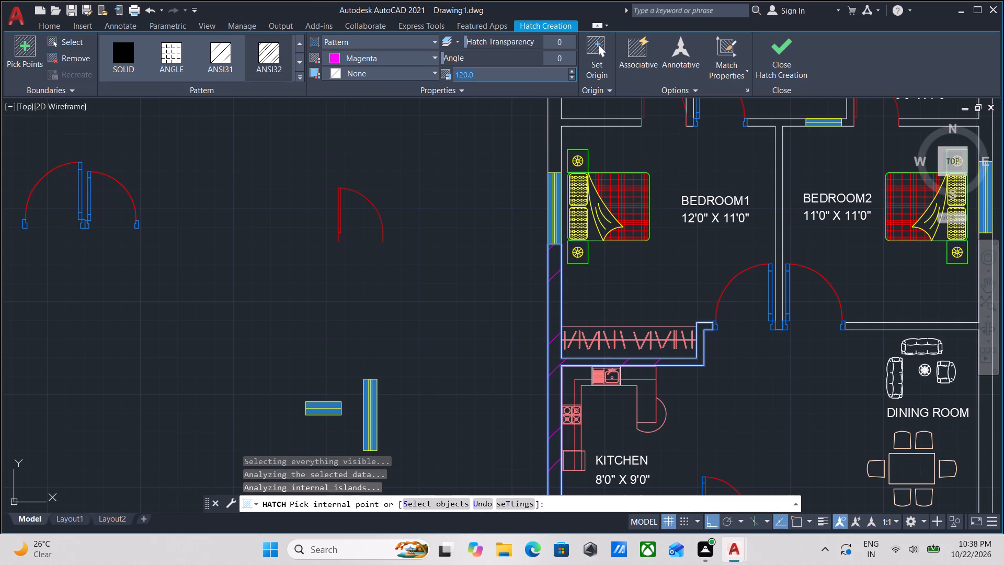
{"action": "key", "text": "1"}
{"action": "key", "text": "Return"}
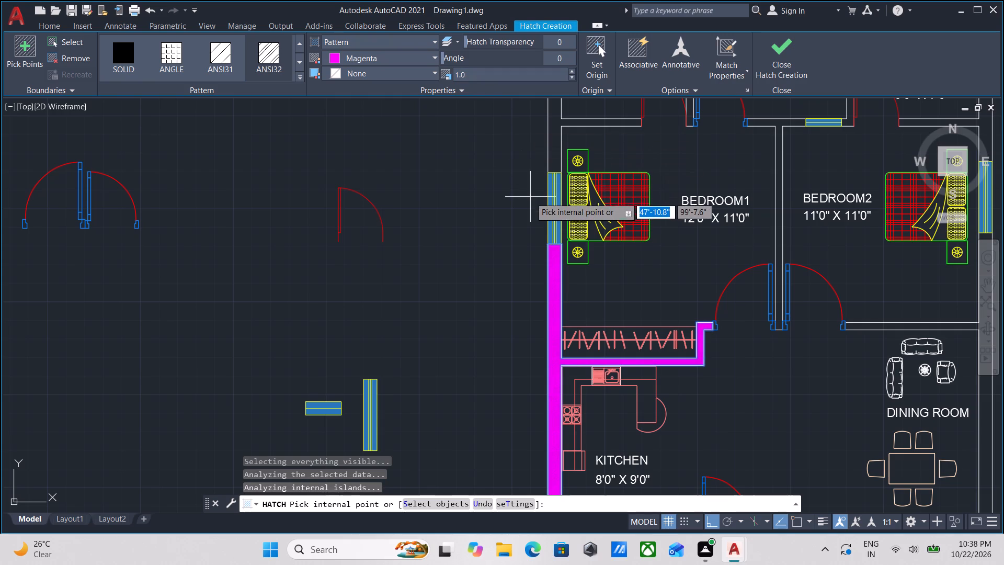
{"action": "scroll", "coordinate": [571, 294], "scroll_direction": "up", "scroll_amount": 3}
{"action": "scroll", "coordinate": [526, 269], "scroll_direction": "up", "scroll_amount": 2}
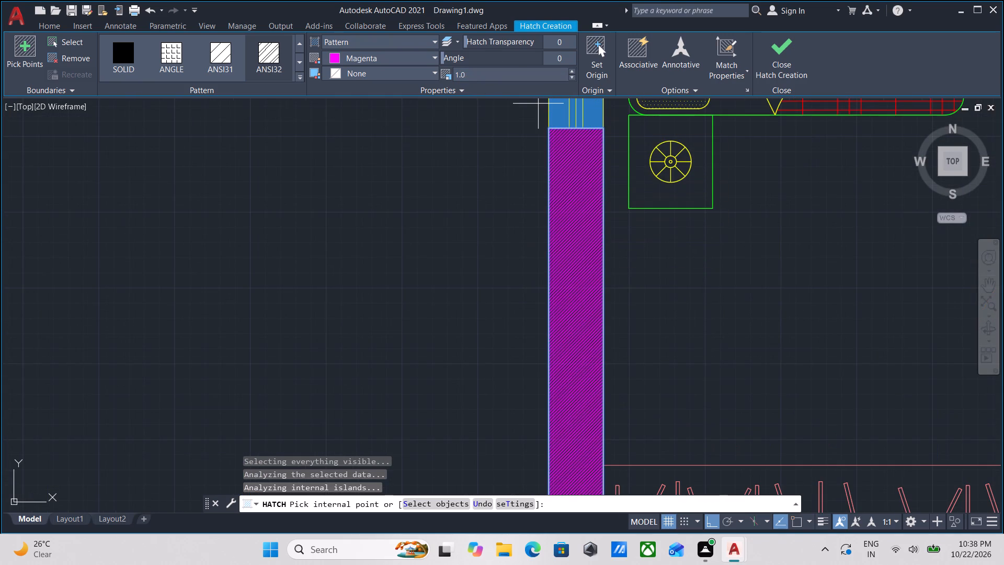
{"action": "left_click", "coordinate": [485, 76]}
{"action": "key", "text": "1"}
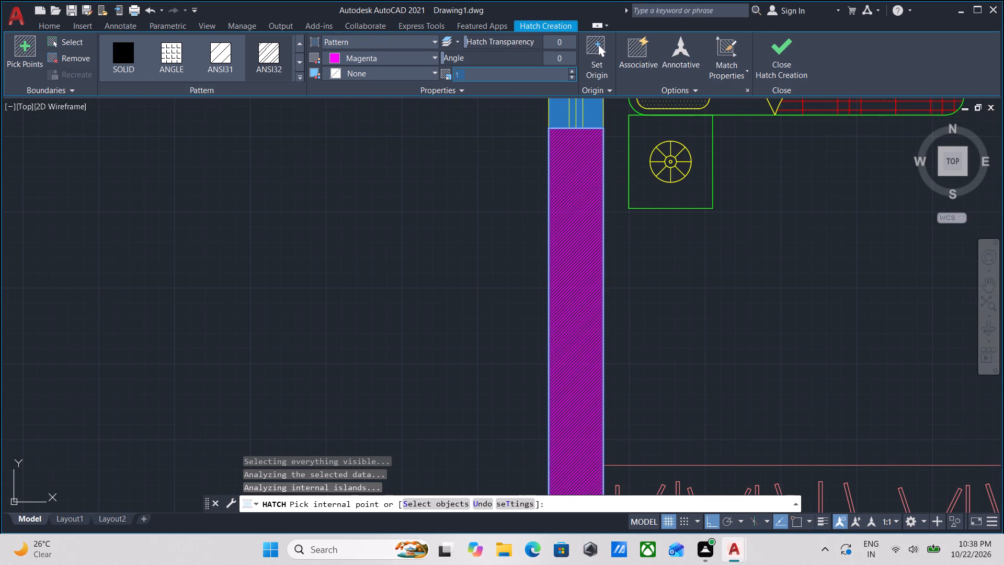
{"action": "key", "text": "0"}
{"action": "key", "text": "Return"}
Add the wall segment between the kitchen window and the kitchen door to the magenta hatch.
{"action": "scroll", "coordinate": [546, 222], "scroll_direction": "down", "scroll_amount": 2}
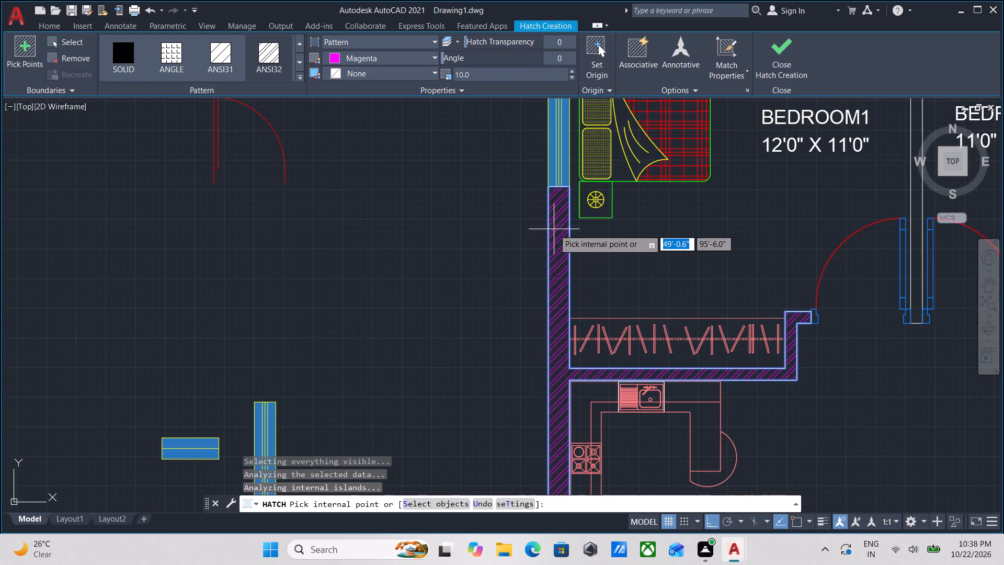
{"action": "scroll", "coordinate": [554, 229], "scroll_direction": "down", "scroll_amount": 1}
{"action": "middle_click_drag", "start_coordinate": [554, 229], "coordinate": [552, 162]}
{"action": "middle_click_drag", "start_coordinate": [619, 392], "coordinate": [571, 232]}
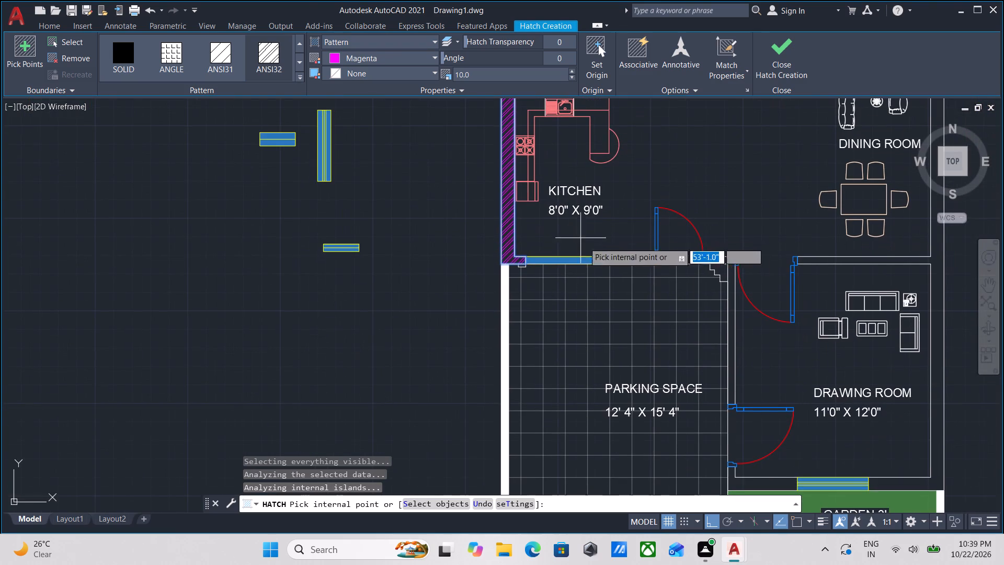
{"action": "scroll", "coordinate": [620, 264], "scroll_direction": "up", "scroll_amount": 2}
{"action": "left_click", "coordinate": [620, 256]}
Set the scale of the magenta wall hatch to 5.
{"action": "scroll", "coordinate": [620, 255], "scroll_direction": "down", "scroll_amount": 2}
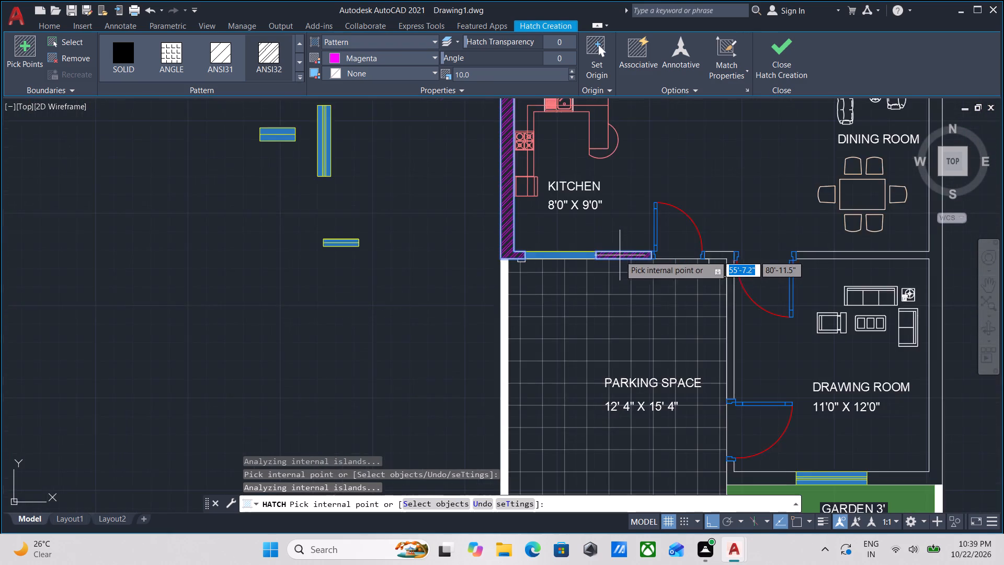
{"action": "middle_click_drag", "start_coordinate": [620, 255], "coordinate": [580, 359]}
{"action": "left_click_drag", "start_coordinate": [478, 72], "coordinate": [477, 72]}
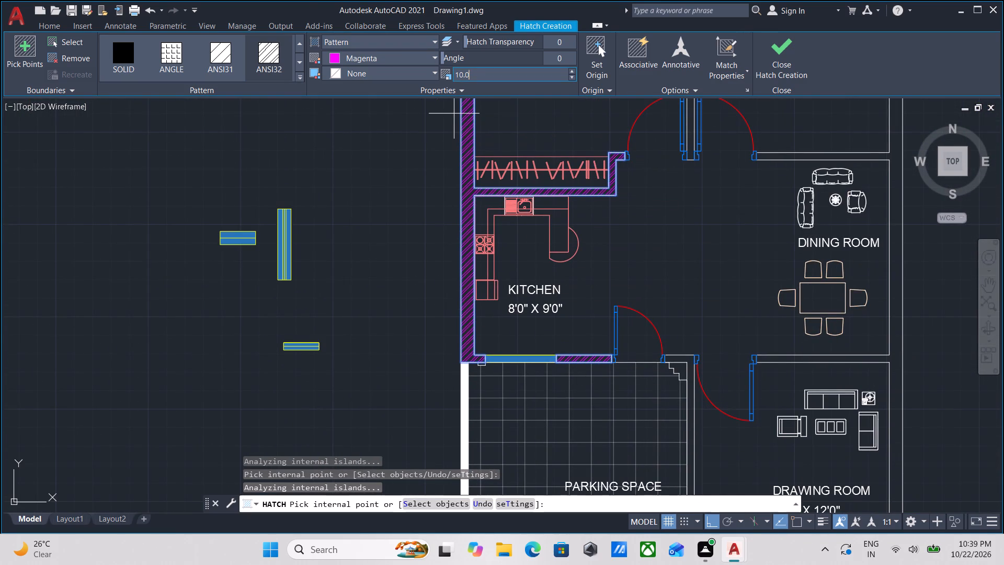
{"action": "left_click_drag", "start_coordinate": [477, 72], "coordinate": [455, 73]}
{"action": "key", "text": "5"}
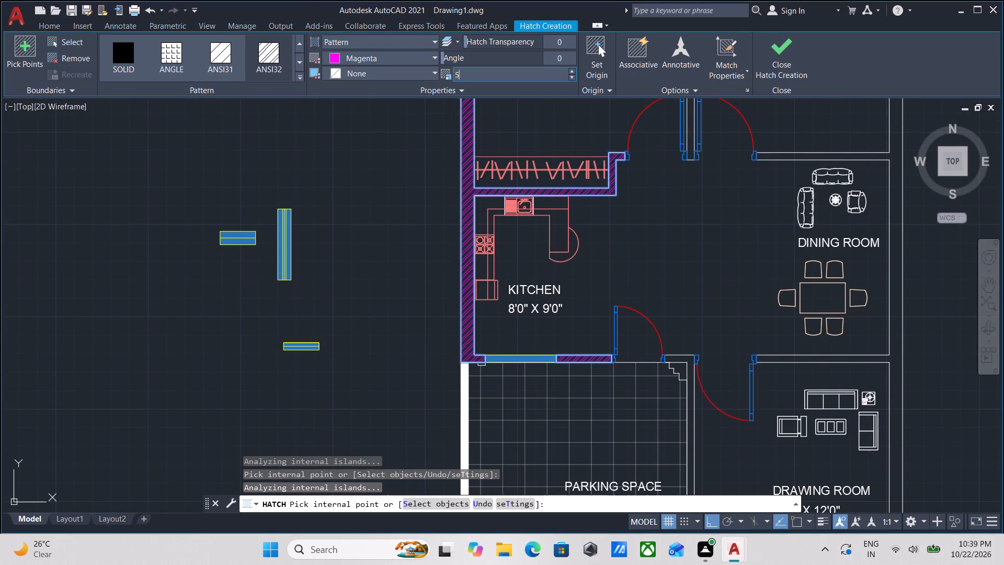
{"action": "key", "text": "Return"}
Add the outer wall beside the dining and drawing rooms, with its connected partitions, to the magenta hatch.
{"action": "scroll", "coordinate": [452, 213], "scroll_direction": "up", "scroll_amount": 2}
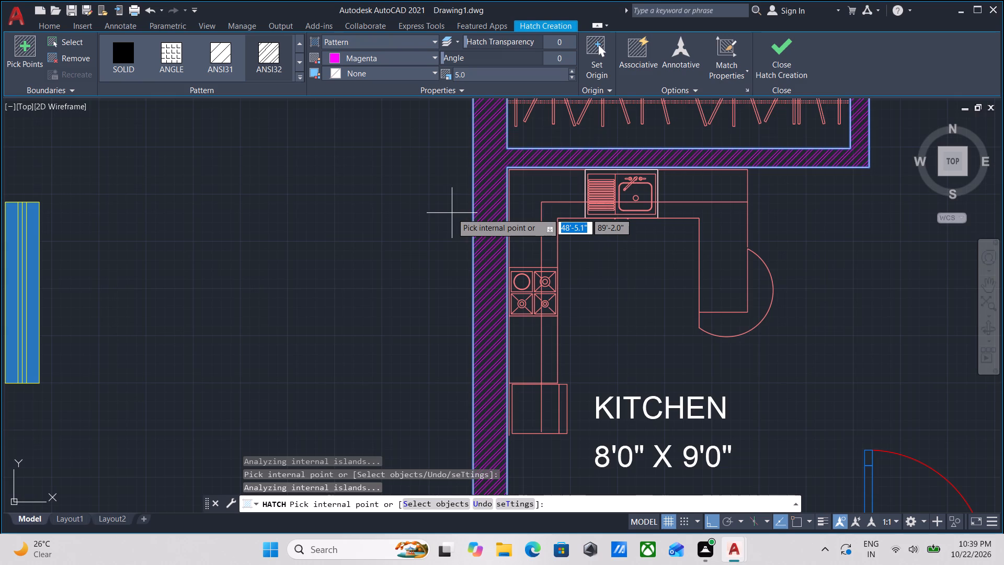
{"action": "scroll", "coordinate": [452, 213], "scroll_direction": "down", "scroll_amount": 3}
{"action": "scroll", "coordinate": [473, 334], "scroll_direction": "up", "scroll_amount": 2}
{"action": "middle_click_drag", "start_coordinate": [597, 223], "coordinate": [369, 327]}
{"action": "middle_click_drag", "start_coordinate": [483, 231], "coordinate": [313, 299]}
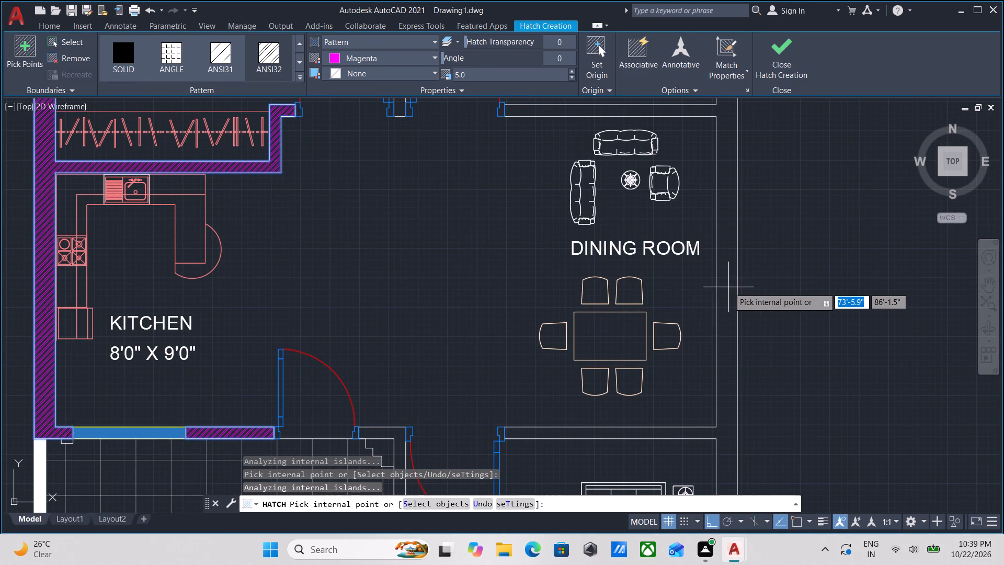
{"action": "left_click", "coordinate": [728, 287]}
Add the outer and partition walls of the two 5'0" X 7'0" toilets, down to the bedroom windows, to the magenta hatch.
{"action": "scroll", "coordinate": [728, 287], "scroll_direction": "down", "scroll_amount": 1}
{"action": "middle_click_drag", "start_coordinate": [728, 287], "coordinate": [725, 216]}
{"action": "middle_click_drag", "start_coordinate": [725, 216], "coordinate": [738, 396]}
{"action": "middle_click_drag", "start_coordinate": [754, 258], "coordinate": [755, 277]}
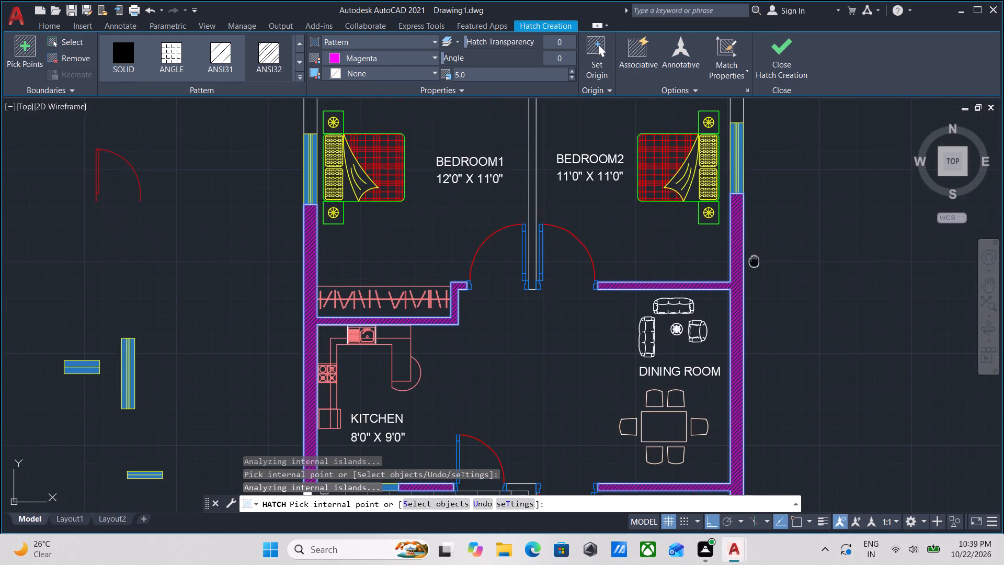
{"action": "middle_click_drag", "start_coordinate": [755, 277], "coordinate": [747, 430]}
{"action": "left_click", "coordinate": [731, 255]}
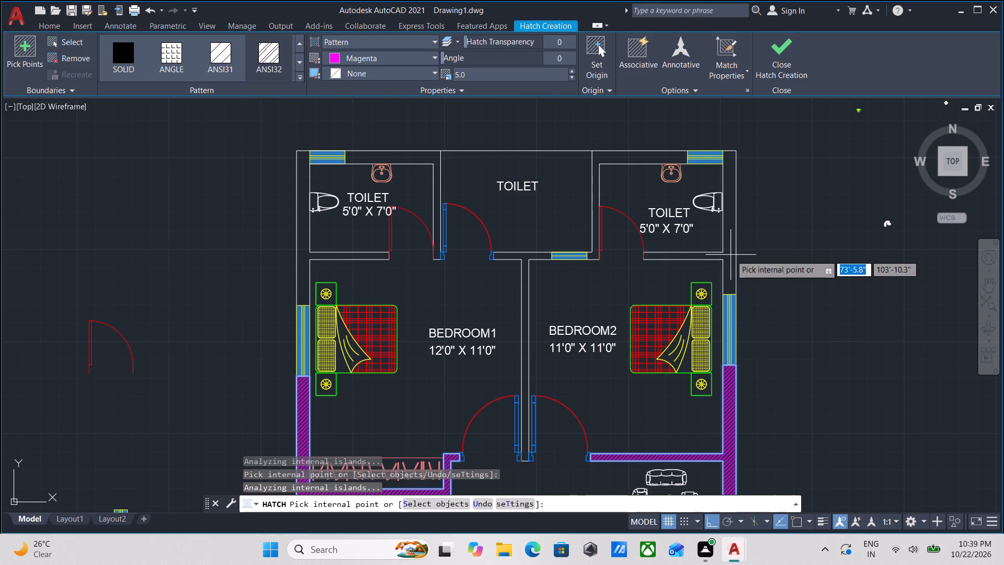
{"action": "middle_click_drag", "start_coordinate": [731, 253], "coordinate": [744, 320]}
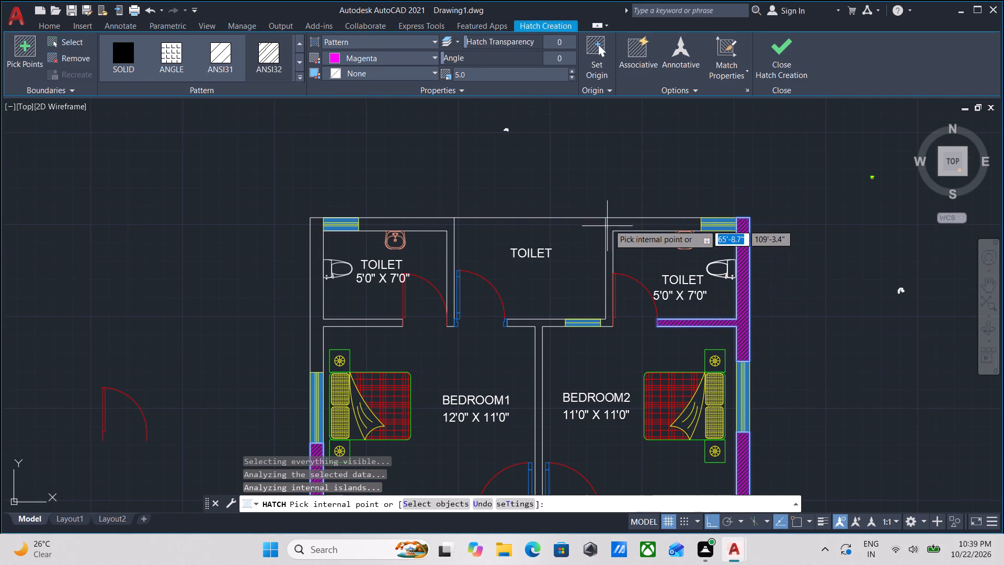
{"action": "left_click", "coordinate": [620, 221]}
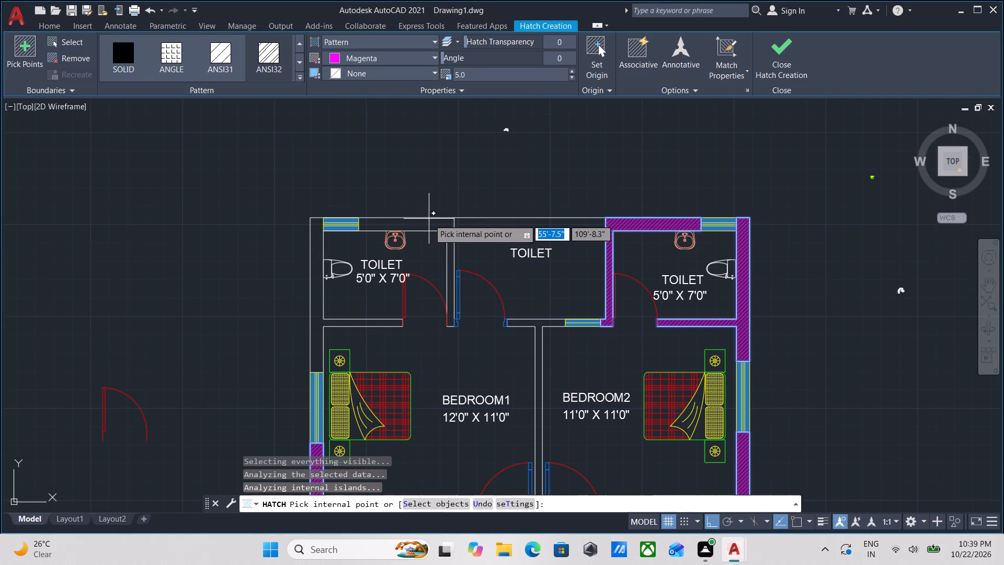
{"action": "left_click", "coordinate": [426, 221]}
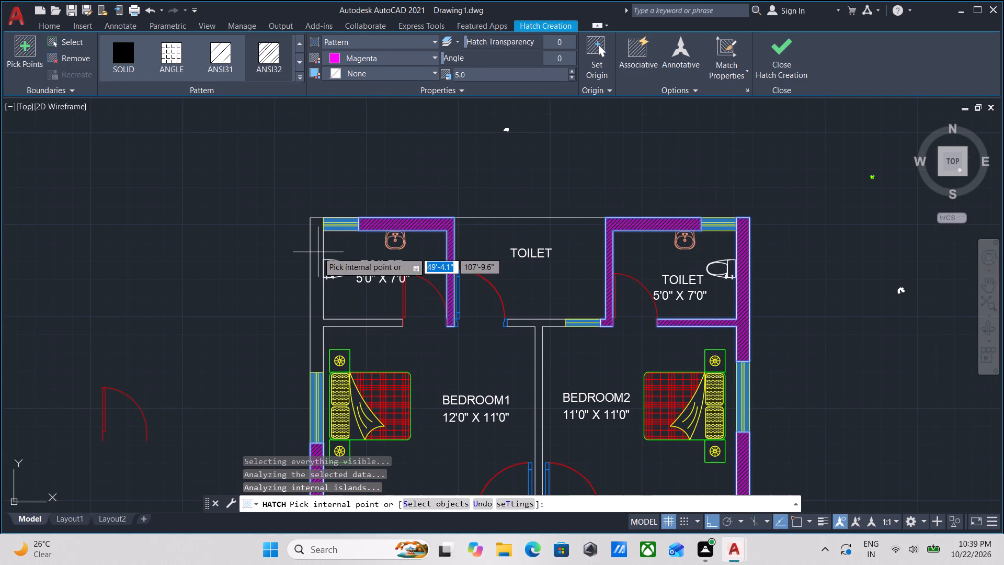
{"action": "left_click", "coordinate": [318, 252]}
Add the wall between the parking space and drawing room, including the stepped corner, to the magenta hatch.
{"action": "middle_click_drag", "start_coordinate": [318, 252], "coordinate": [307, 162]}
{"action": "scroll", "coordinate": [318, 180], "scroll_direction": "down", "scroll_amount": 1}
{"action": "middle_click_drag", "start_coordinate": [425, 299], "coordinate": [426, 297]}
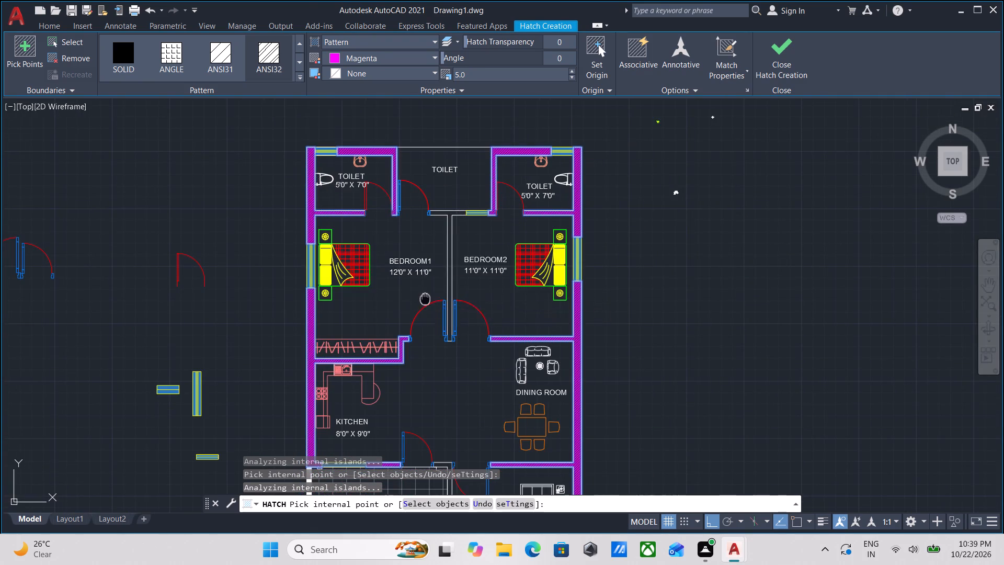
{"action": "middle_click_drag", "start_coordinate": [426, 297], "coordinate": [481, 101]}
{"action": "scroll", "coordinate": [509, 290], "scroll_direction": "up", "scroll_amount": 2}
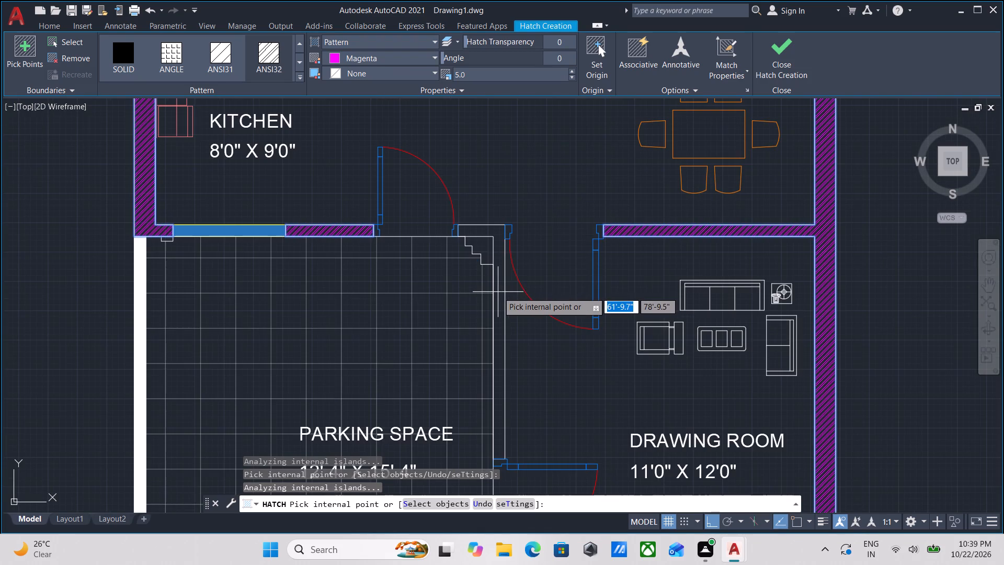
{"action": "left_click", "coordinate": [499, 291]}
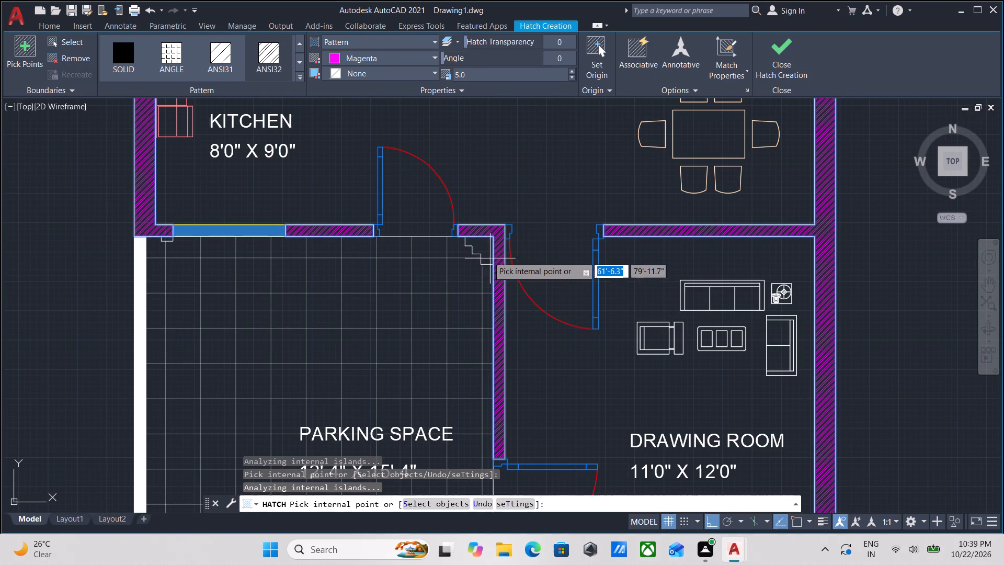
{"action": "left_click", "coordinate": [480, 247]}
Add the drawing room's wall corner between its entrance door and the garden-side window to the magenta hatch, and end the hatch command.
{"action": "scroll", "coordinate": [489, 246], "scroll_direction": "down", "scroll_amount": 2}
{"action": "middle_click_drag", "start_coordinate": [490, 247], "coordinate": [509, 168]}
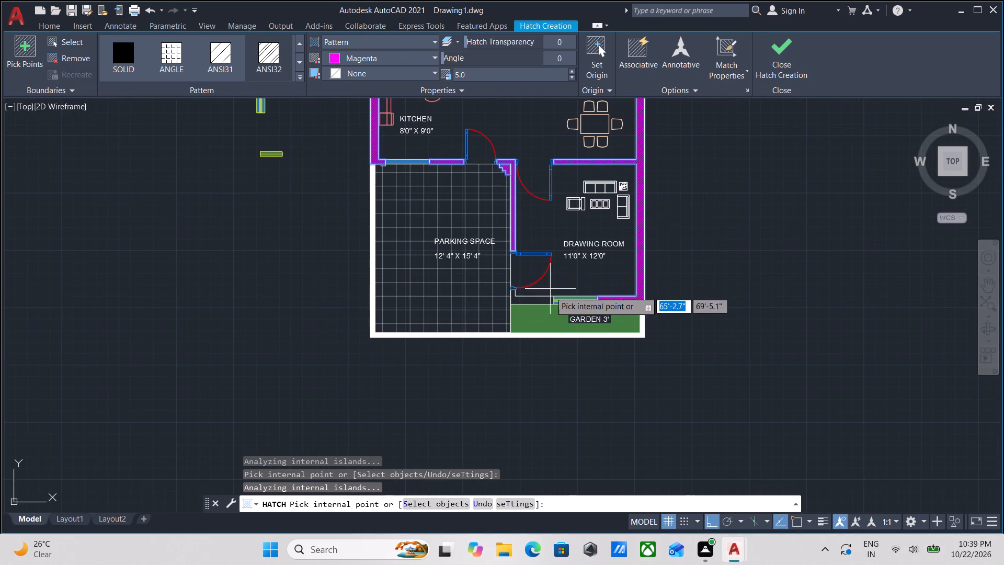
{"action": "scroll", "coordinate": [531, 300], "scroll_direction": "up", "scroll_amount": 1}
{"action": "left_click", "coordinate": [531, 300]}
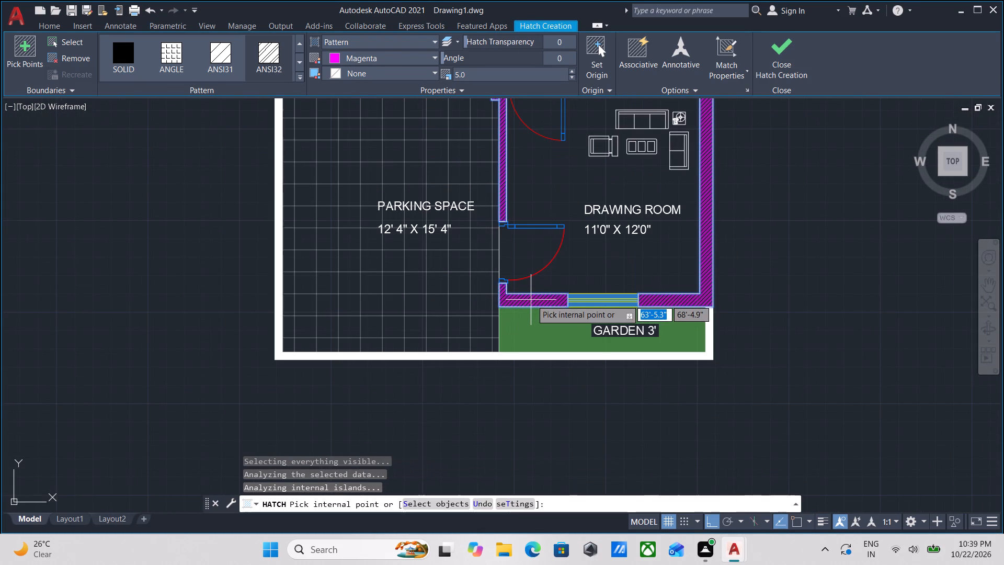
{"action": "scroll", "coordinate": [537, 300], "scroll_direction": "up", "scroll_amount": 2}
{"action": "scroll", "coordinate": [551, 290], "scroll_direction": "down", "scroll_amount": 3}
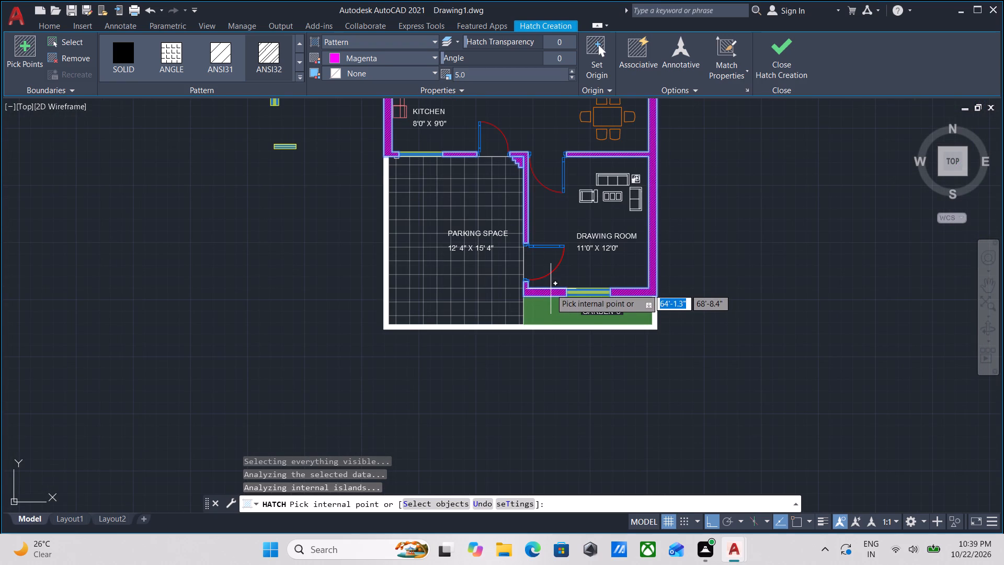
{"action": "middle_click_drag", "start_coordinate": [551, 289], "coordinate": [559, 329]}
{"action": "middle_click_drag", "start_coordinate": [545, 217], "coordinate": [547, 281]}
{"action": "middle_click_drag", "start_coordinate": [547, 196], "coordinate": [561, 298]}
{"action": "middle_click_drag", "start_coordinate": [552, 262], "coordinate": [565, 342]}
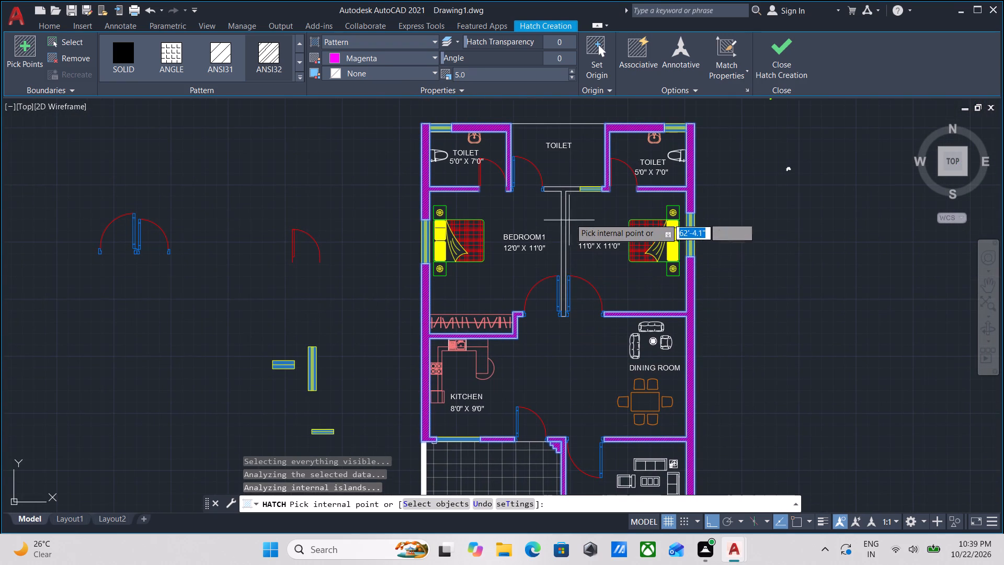
{"action": "middle_click_drag", "start_coordinate": [547, 217], "coordinate": [560, 261]}
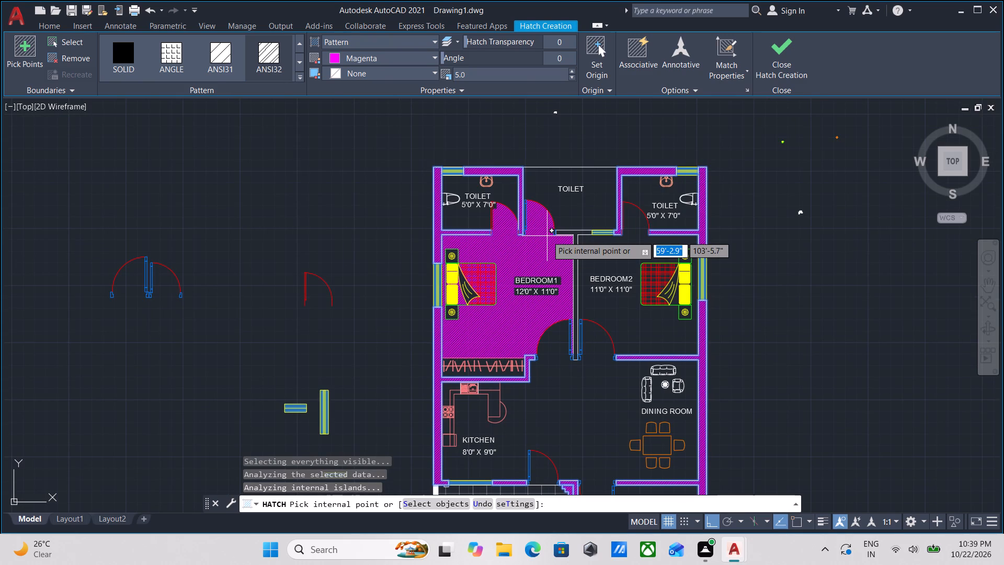
{"action": "key", "text": "Escape"}
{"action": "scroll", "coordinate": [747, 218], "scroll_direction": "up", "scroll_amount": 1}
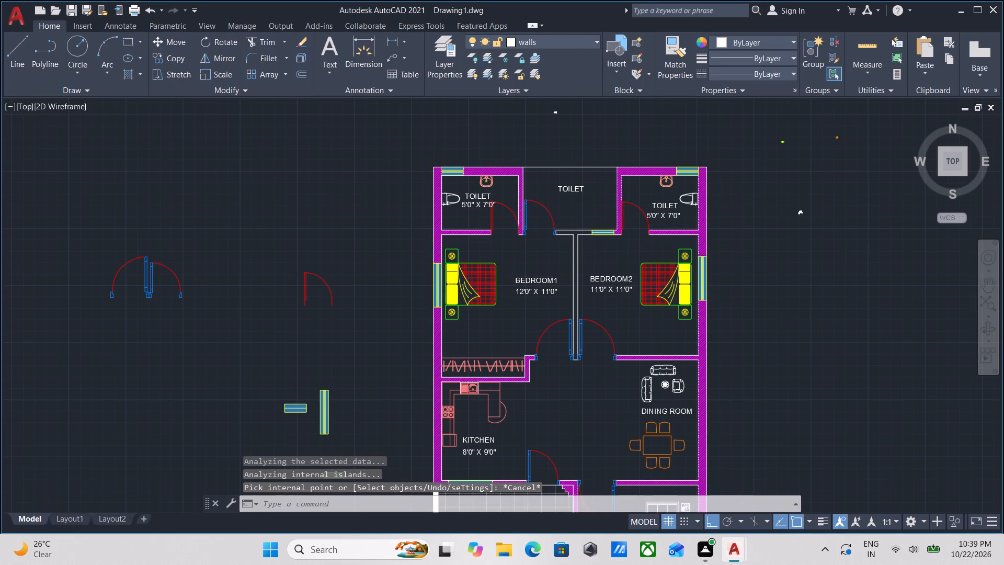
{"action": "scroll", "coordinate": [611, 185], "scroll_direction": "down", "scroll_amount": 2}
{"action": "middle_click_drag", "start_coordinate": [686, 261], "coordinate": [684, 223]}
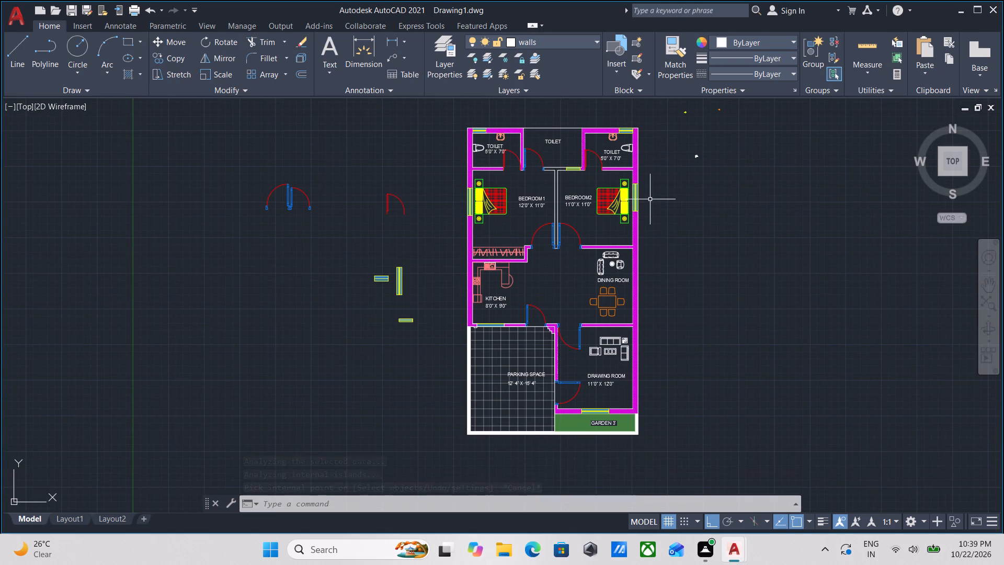
Erase the TOILET label from the middle space between the two 5'0" X 7'0" toilets.
{"action": "scroll", "coordinate": [672, 321], "scroll_direction": "up", "scroll_amount": 1}
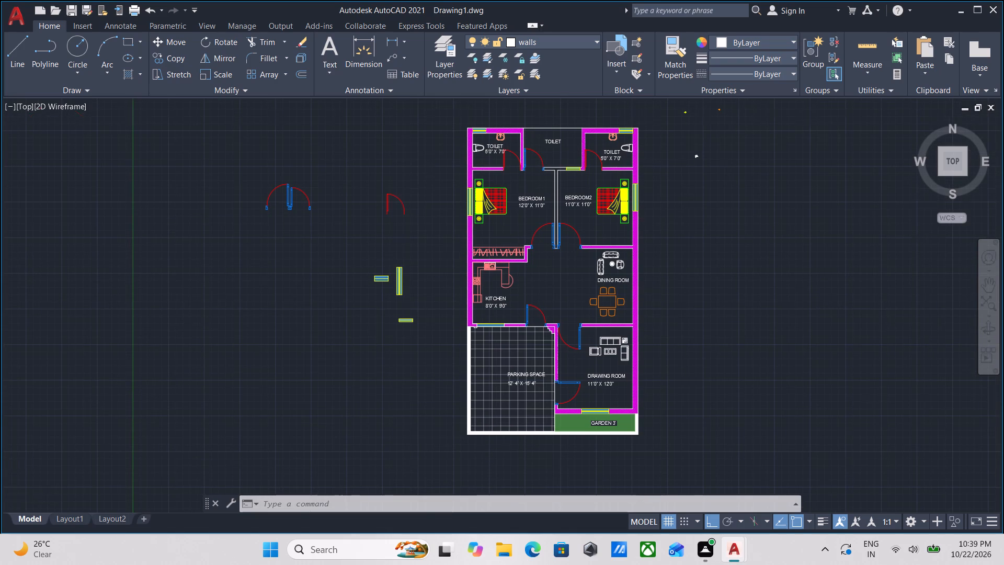
{"action": "scroll", "coordinate": [672, 321], "scroll_direction": "up", "scroll_amount": 1}
{"action": "scroll", "coordinate": [686, 270], "scroll_direction": "down", "scroll_amount": 2}
{"action": "middle_click_drag", "start_coordinate": [686, 270], "coordinate": [687, 298]}
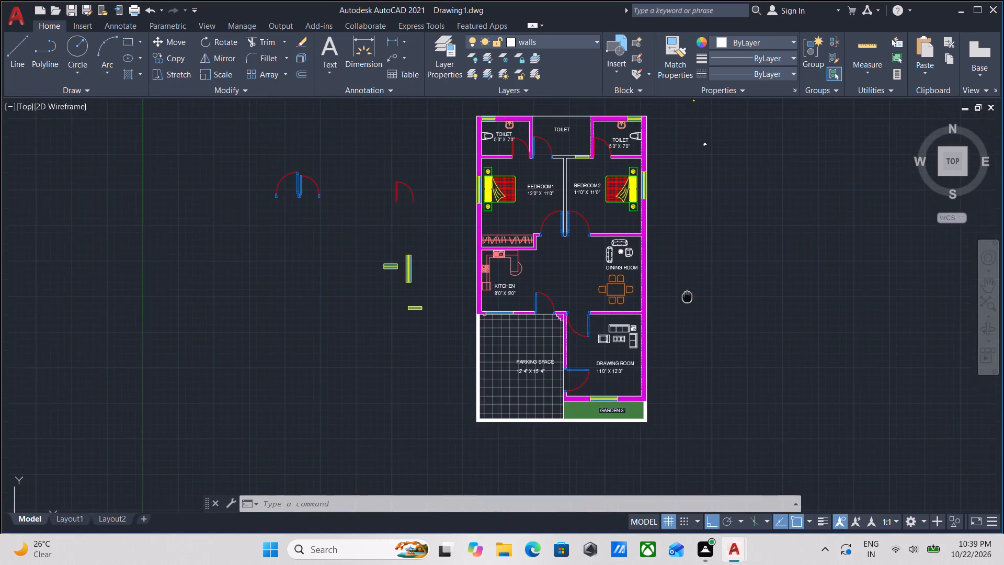
{"action": "middle_click_drag", "start_coordinate": [687, 298], "coordinate": [688, 333]}
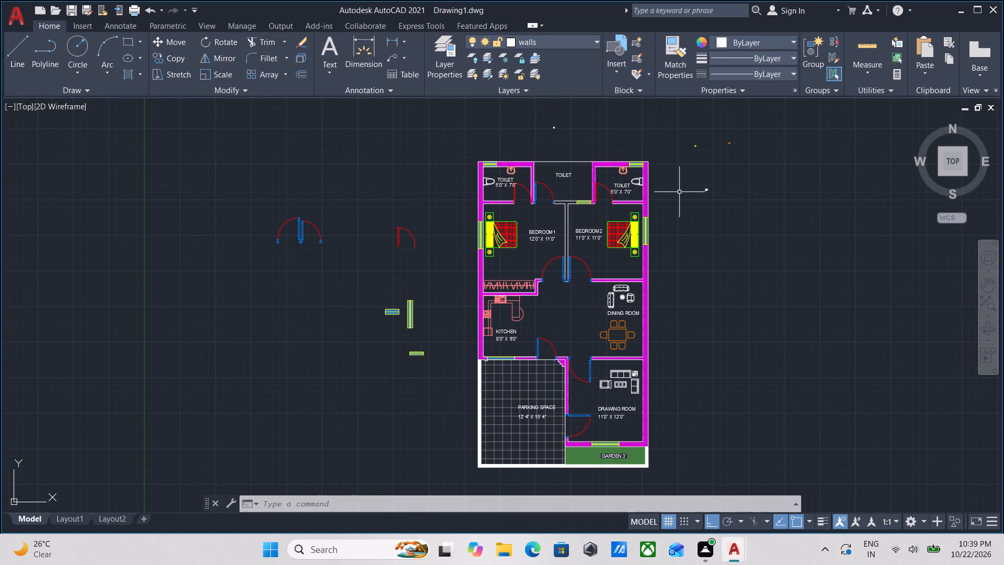
{"action": "key", "text": "Escape"}
{"action": "key", "text": "Escape"}
{"action": "scroll", "coordinate": [563, 174], "scroll_direction": "up", "scroll_amount": 2}
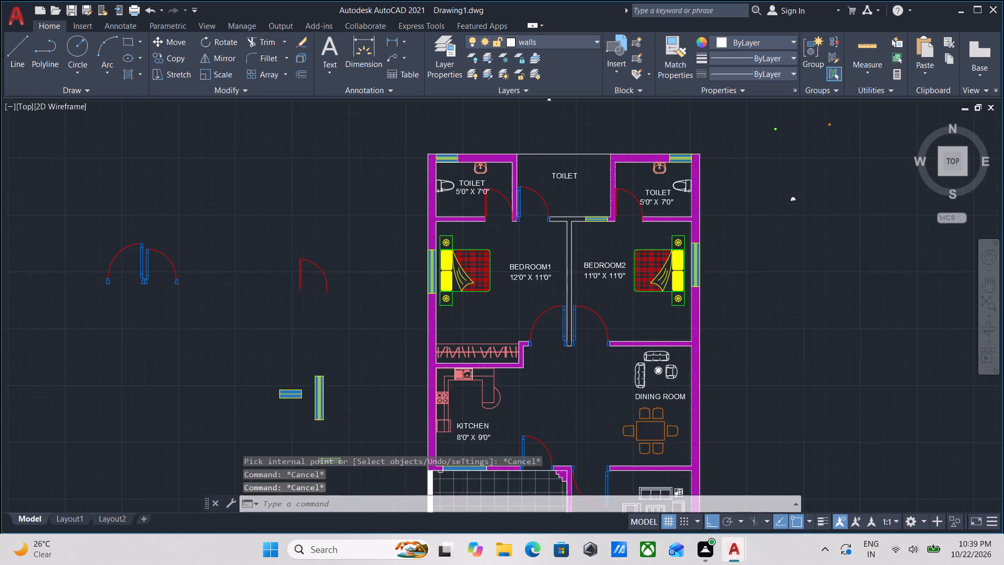
{"action": "key", "text": "Escape"}
{"action": "left_click", "coordinate": [572, 188]}
{"action": "left_click", "coordinate": [547, 162]}
{"action": "right_click", "coordinate": [547, 162]}
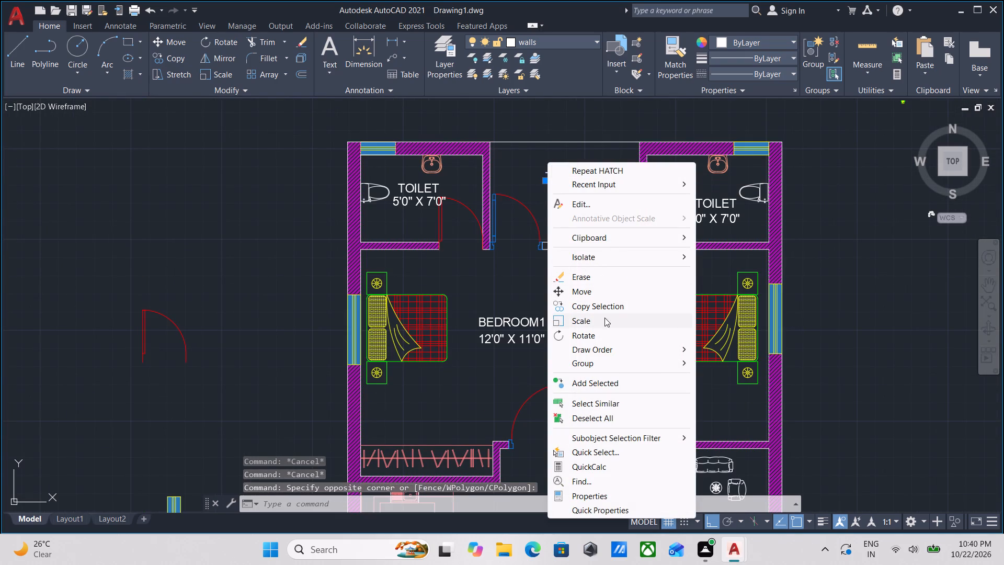
{"action": "left_click", "coordinate": [594, 276]}
Copy the TOILET label of the toilet beside BEDROOM2 straight across into the space between the two toilets.
{"action": "middle_click_drag", "start_coordinate": [549, 196], "coordinate": [571, 247]}
{"action": "middle_click_drag", "start_coordinate": [564, 218], "coordinate": [572, 236]}
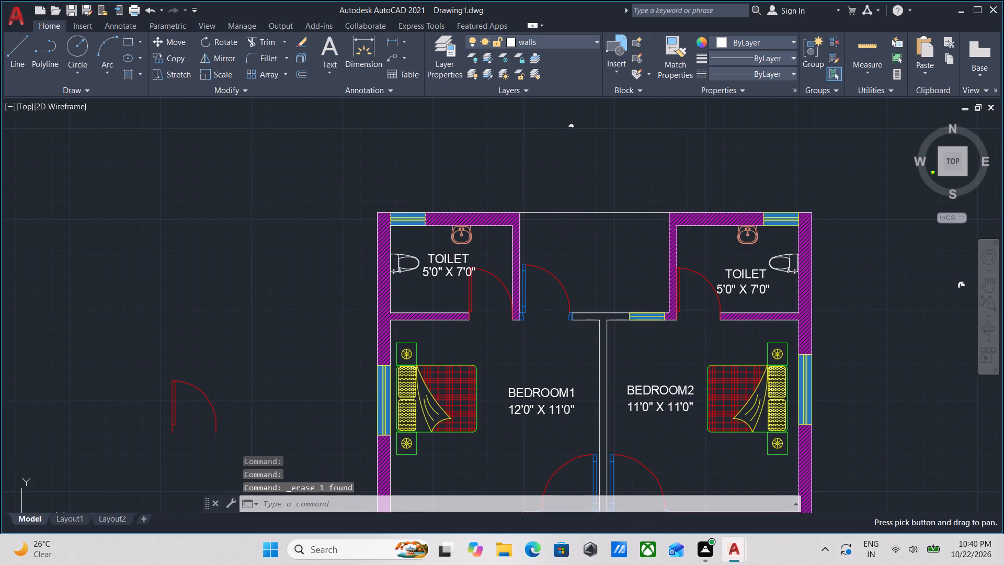
{"action": "scroll", "coordinate": [768, 282], "scroll_direction": "up", "scroll_amount": 2}
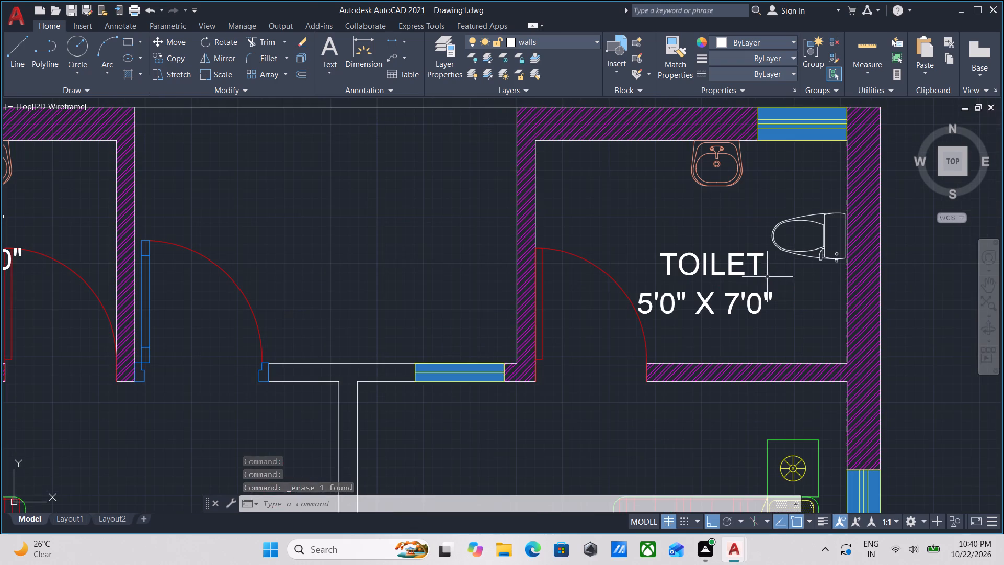
{"action": "left_click", "coordinate": [762, 281]}
{"action": "left_click", "coordinate": [743, 265]}
{"action": "type", "text": "CO"}
{"action": "key", "text": "Return"}
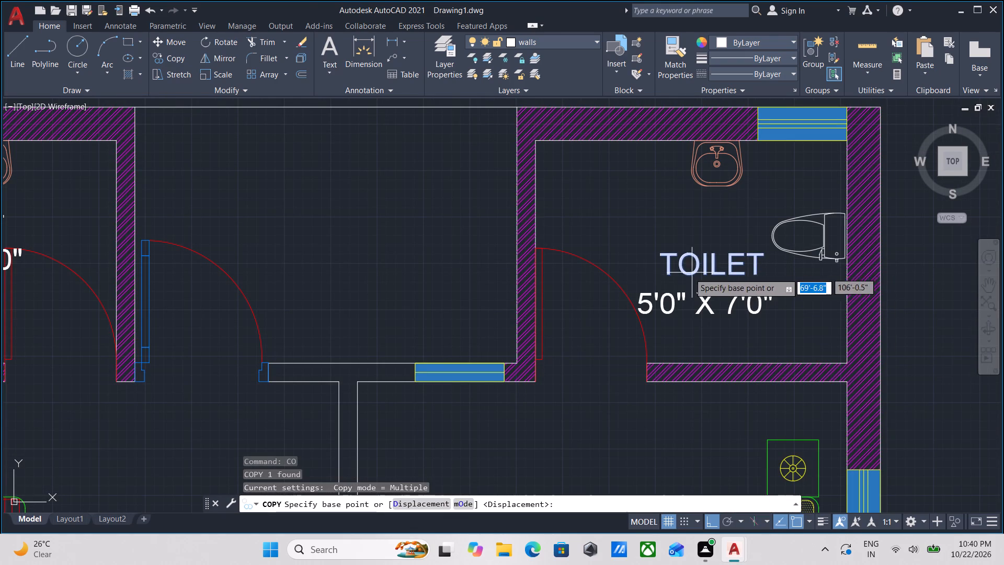
{"action": "left_click", "coordinate": [689, 274]}
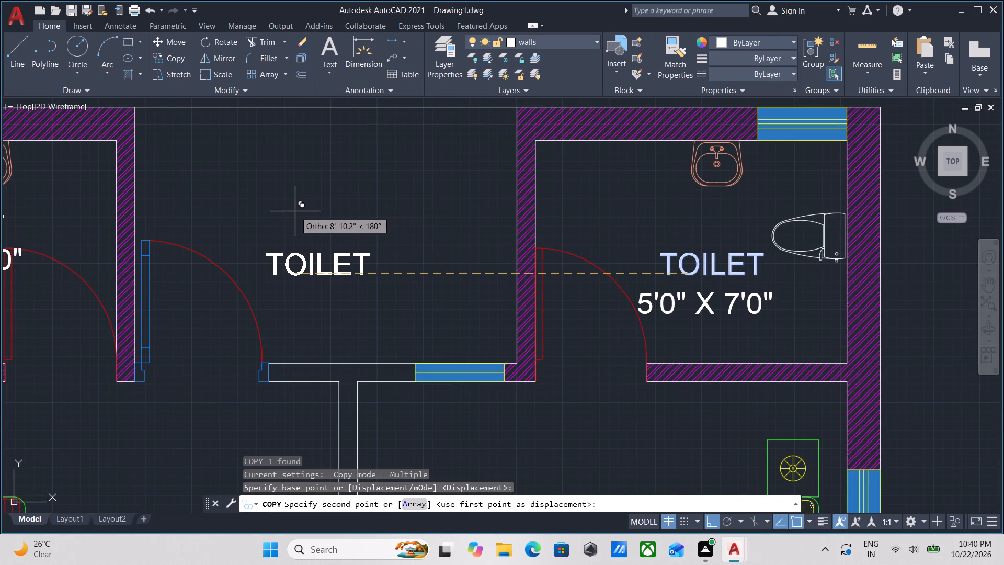
{"action": "left_click", "coordinate": [300, 217]}
{"action": "key", "text": "Escape"}
{"action": "middle_click_drag", "start_coordinate": [384, 215], "coordinate": [404, 213]}
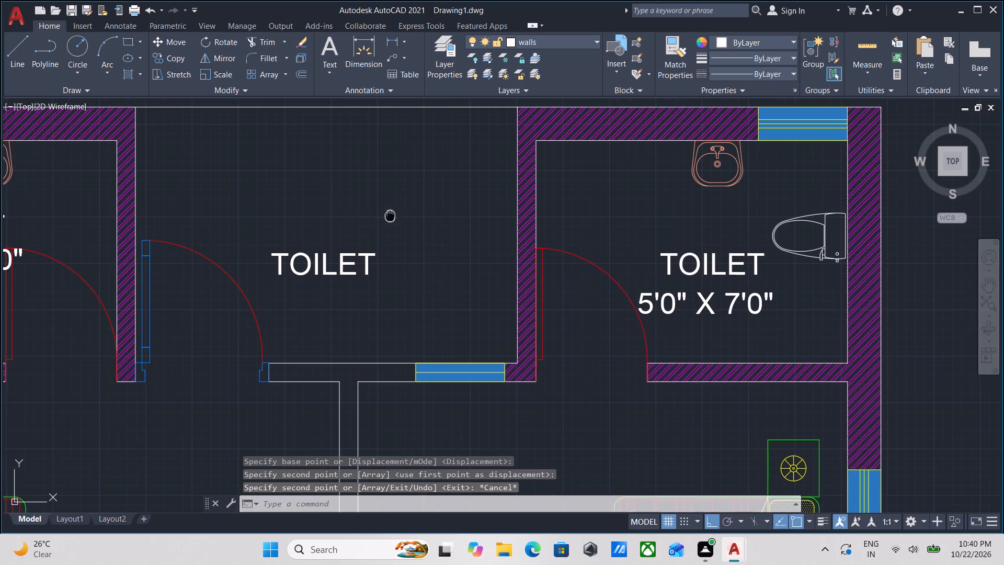
Change the copied label in the space between the two toilets to OPEN AREA.
{"action": "middle_click_drag", "start_coordinate": [404, 213], "coordinate": [589, 170]}
{"action": "double_click", "coordinate": [514, 224]}
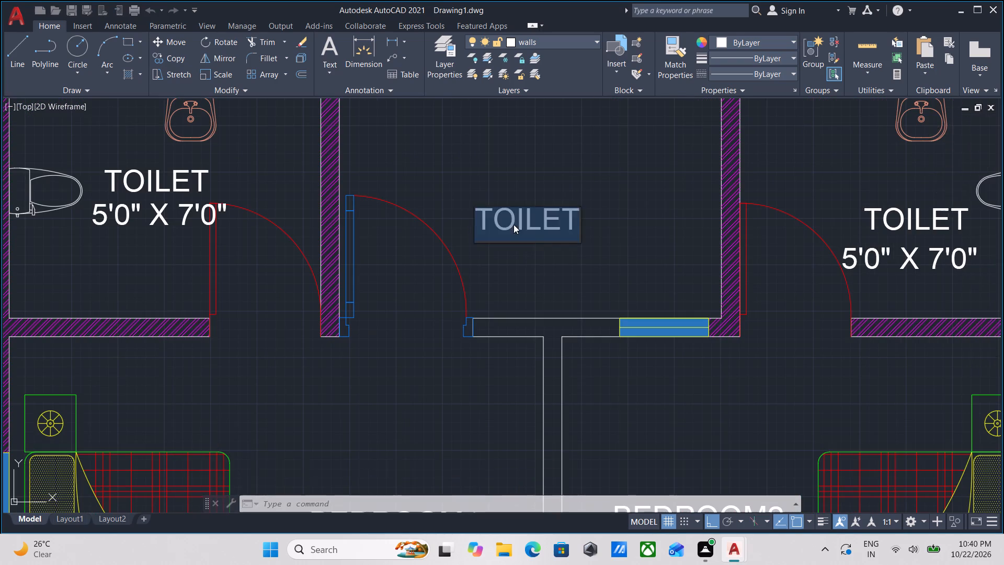
{"action": "scroll", "coordinate": [521, 224], "scroll_direction": "down", "scroll_amount": 3}
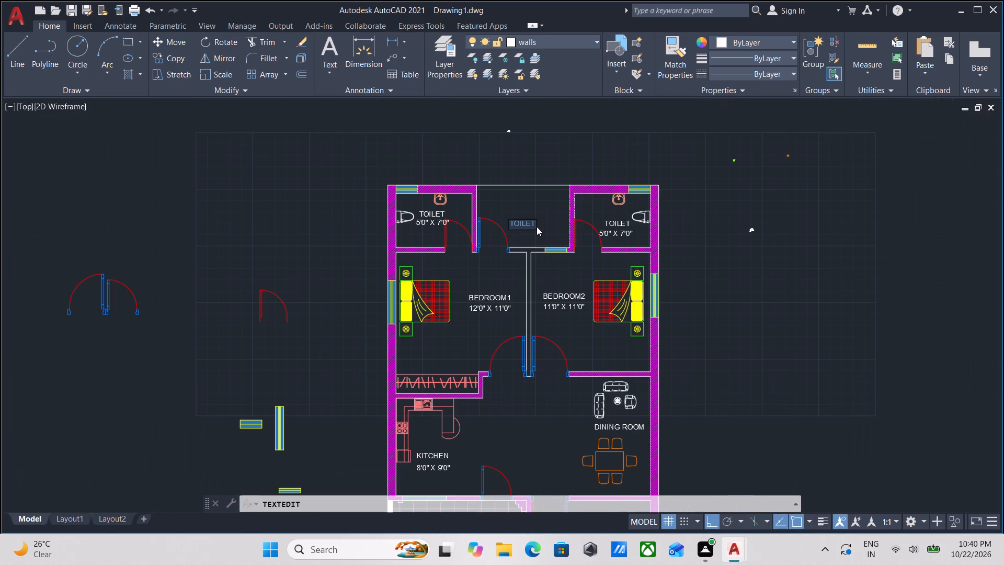
{"action": "key", "text": "o"}
{"action": "key", "text": "p"}
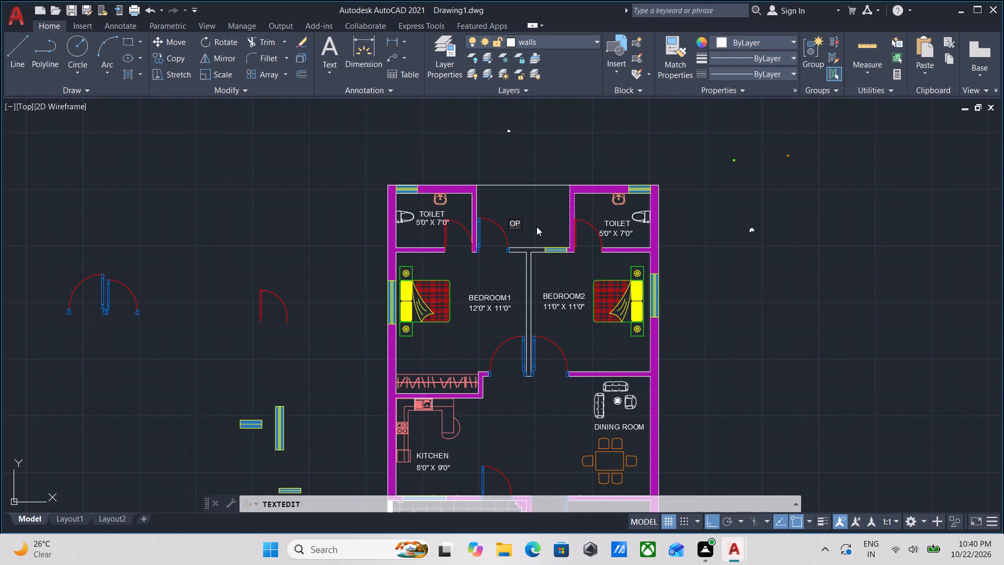
{"action": "type", "text": "EN"}
{"action": "key", "text": "space"}
{"action": "type", "text": "AREA"}
{"action": "key", "text": "Return"}
{"action": "key", "text": "Return"}
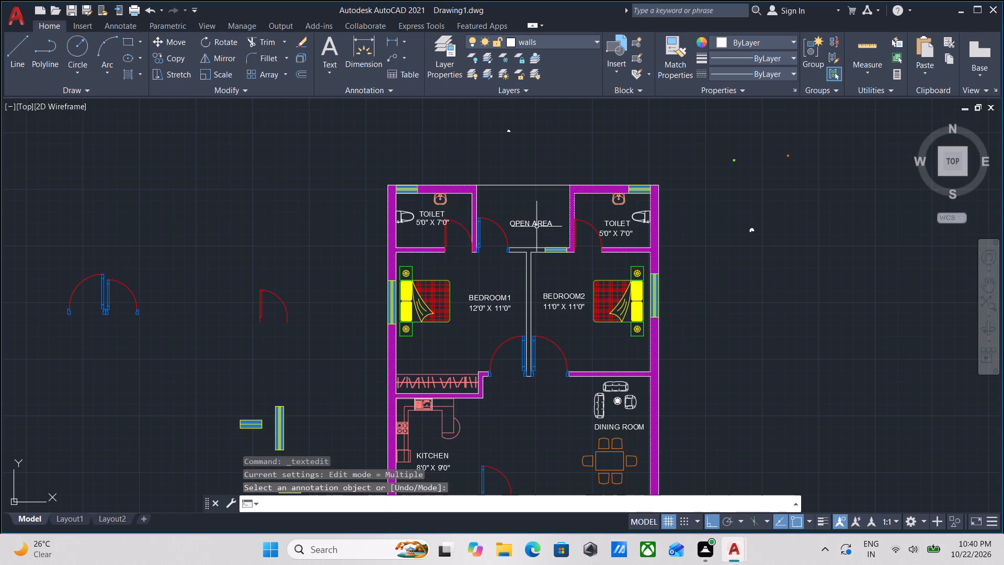
Erase all stray objects around the floor plan, including the spare doors and windows beside it and the small leftovers above it.
{"action": "scroll", "coordinate": [497, 250], "scroll_direction": "down", "scroll_amount": 2}
{"action": "scroll", "coordinate": [569, 239], "scroll_direction": "up", "scroll_amount": 2}
{"action": "left_click_drag", "start_coordinate": [678, 300], "coordinate": [680, 282]}
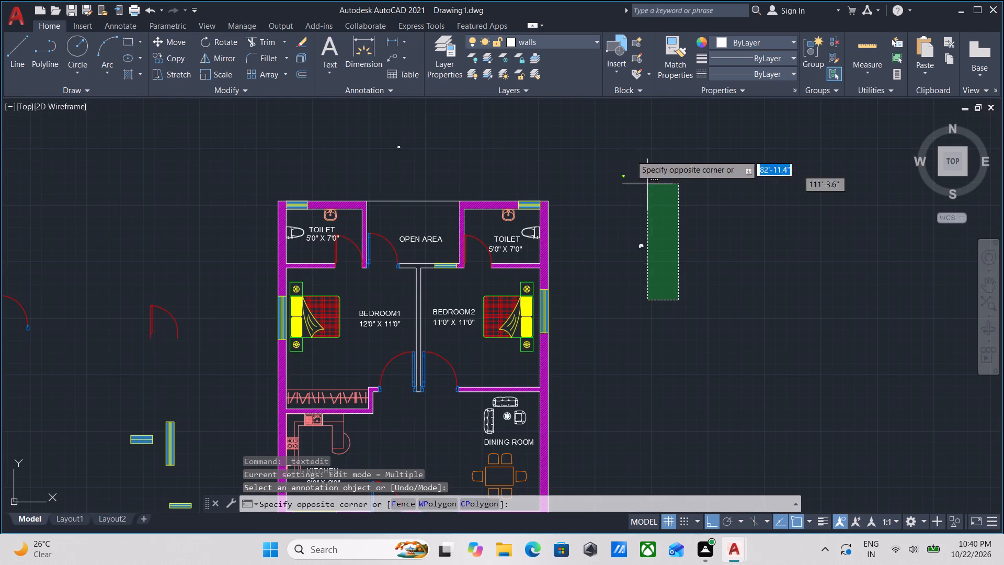
{"action": "left_click", "coordinate": [576, 122]}
{"action": "middle_click_drag", "start_coordinate": [614, 153], "coordinate": [686, 206]}
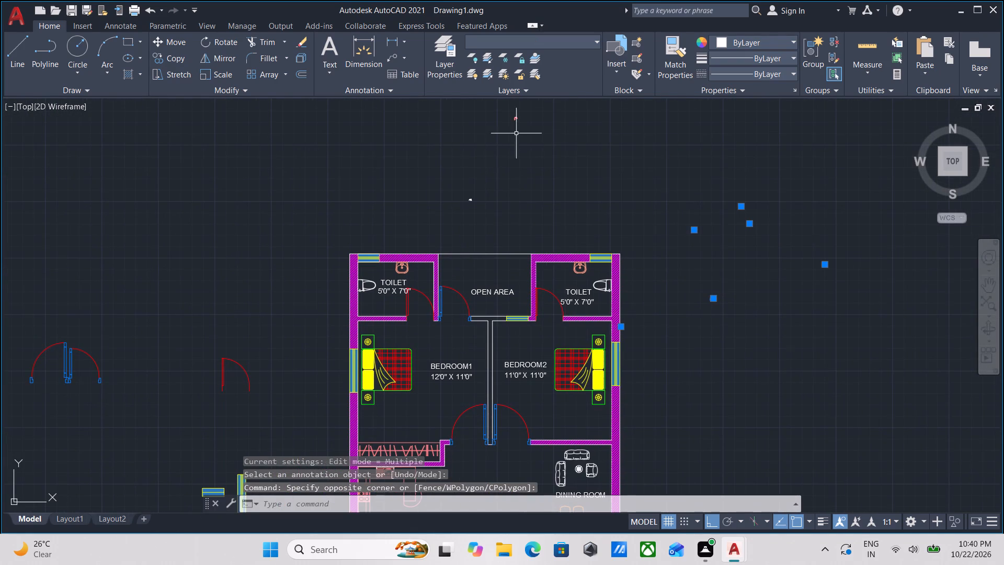
{"action": "scroll", "coordinate": [524, 156], "scroll_direction": "down", "scroll_amount": 1}
{"action": "middle_click_drag", "start_coordinate": [524, 156], "coordinate": [617, 139]}
{"action": "middle_click_drag", "start_coordinate": [398, 335], "coordinate": [430, 223]}
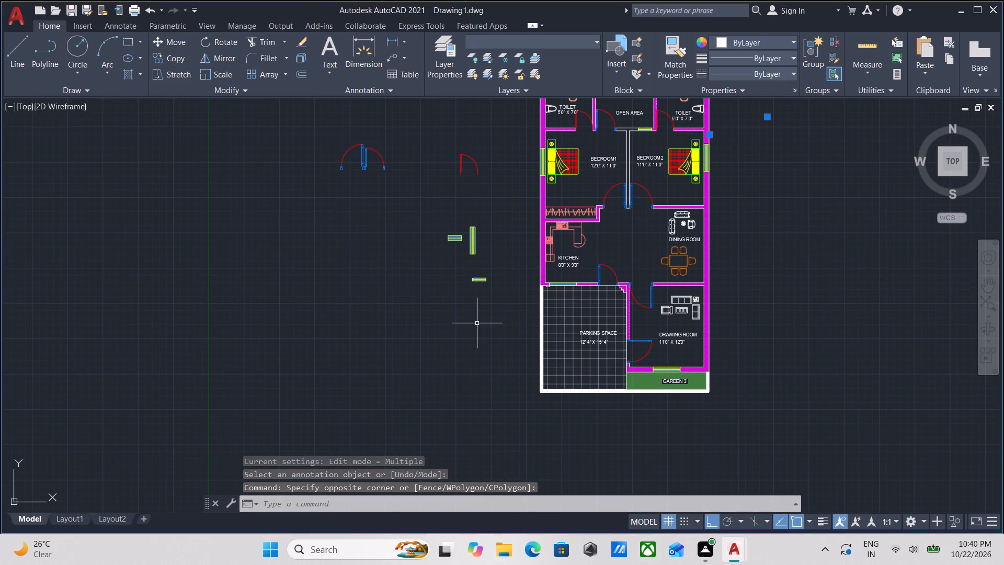
{"action": "left_click_drag", "start_coordinate": [477, 323], "coordinate": [464, 287]}
{"action": "left_click", "coordinate": [340, 142]}
{"action": "middle_click_drag", "start_coordinate": [348, 193], "coordinate": [348, 378]}
{"action": "scroll", "coordinate": [348, 378], "scroll_direction": "down", "scroll_amount": 1}
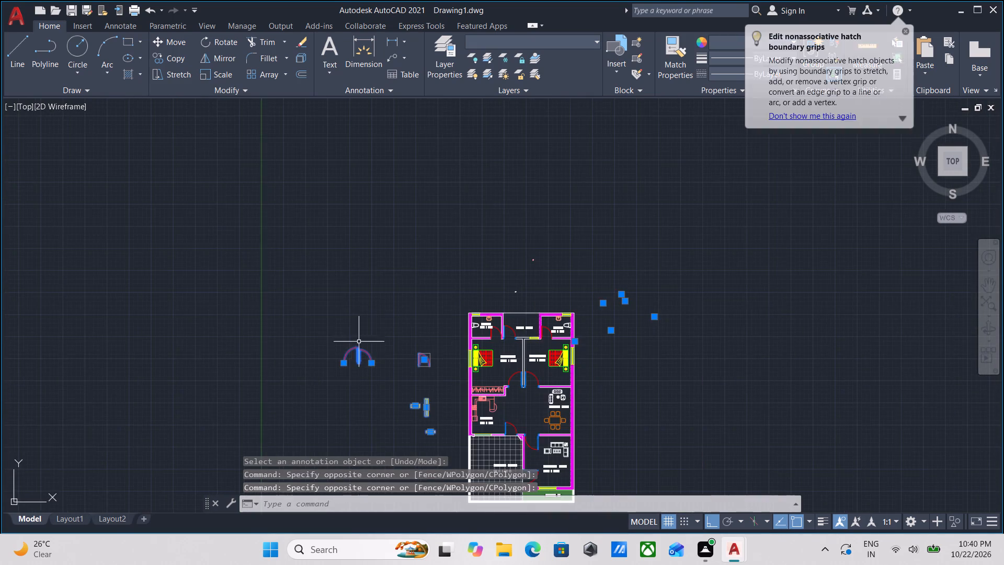
{"action": "middle_click_drag", "start_coordinate": [359, 340], "coordinate": [311, 363]}
{"action": "scroll", "coordinate": [396, 349], "scroll_direction": "up", "scroll_amount": 1}
{"action": "left_click", "coordinate": [521, 308]}
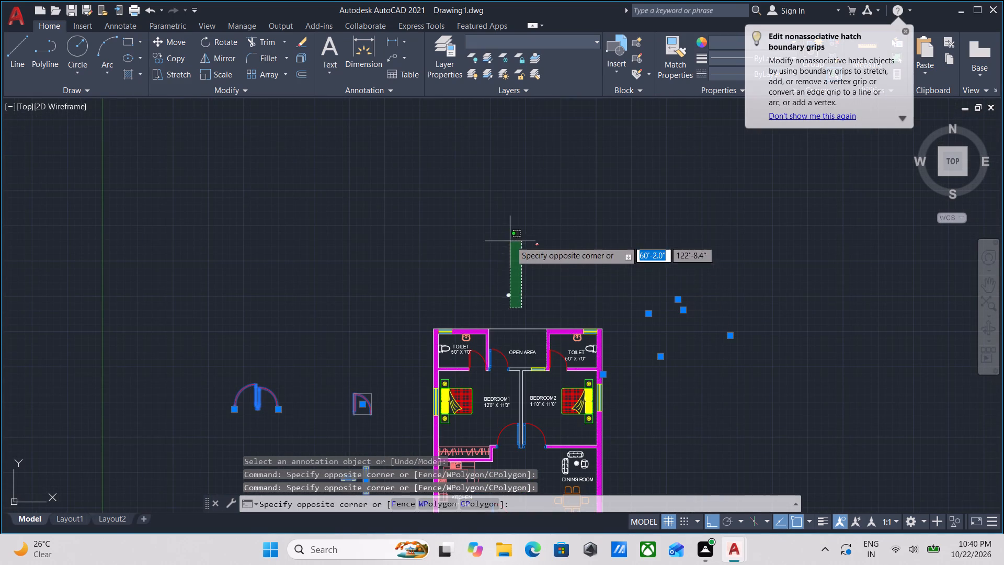
{"action": "left_click", "coordinate": [499, 229]}
{"action": "left_click", "coordinate": [568, 265]}
{"action": "left_click", "coordinate": [500, 222]}
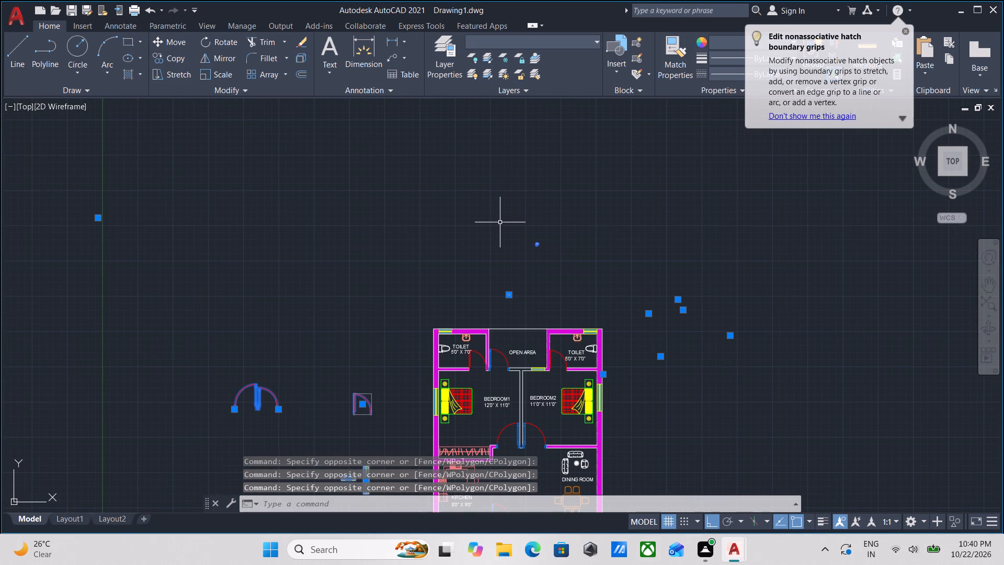
{"action": "scroll", "coordinate": [503, 224], "scroll_direction": "down", "scroll_amount": 1}
{"action": "right_click", "coordinate": [503, 224]}
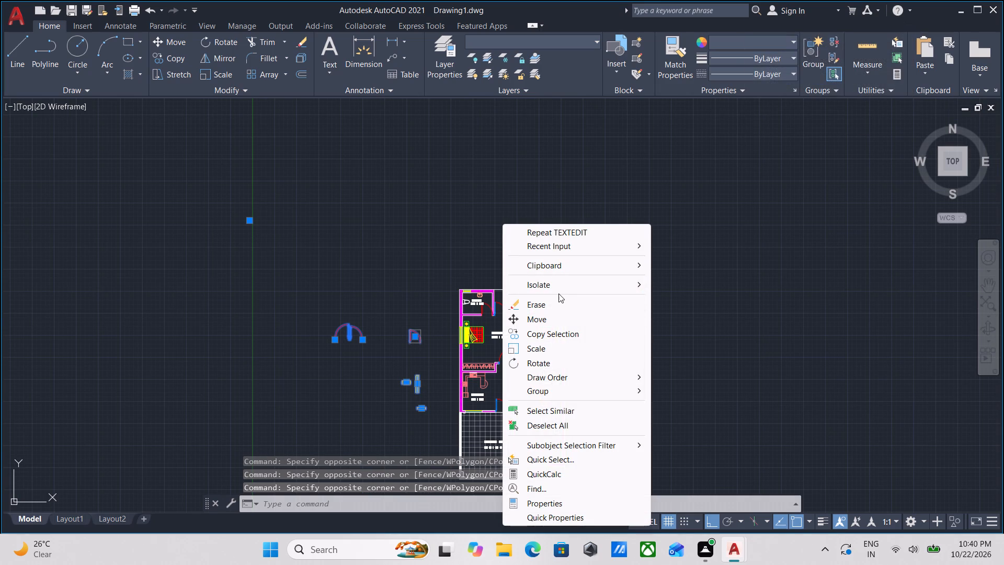
{"action": "left_click", "coordinate": [558, 299]}
Group the entire floor plan, including its labels, furniture and hatches, into one unnamed group.
{"action": "scroll", "coordinate": [561, 298], "scroll_direction": "down", "scroll_amount": 2}
{"action": "middle_click_drag", "start_coordinate": [561, 298], "coordinate": [555, 225]}
{"action": "scroll", "coordinate": [572, 296], "scroll_direction": "up", "scroll_amount": 2}
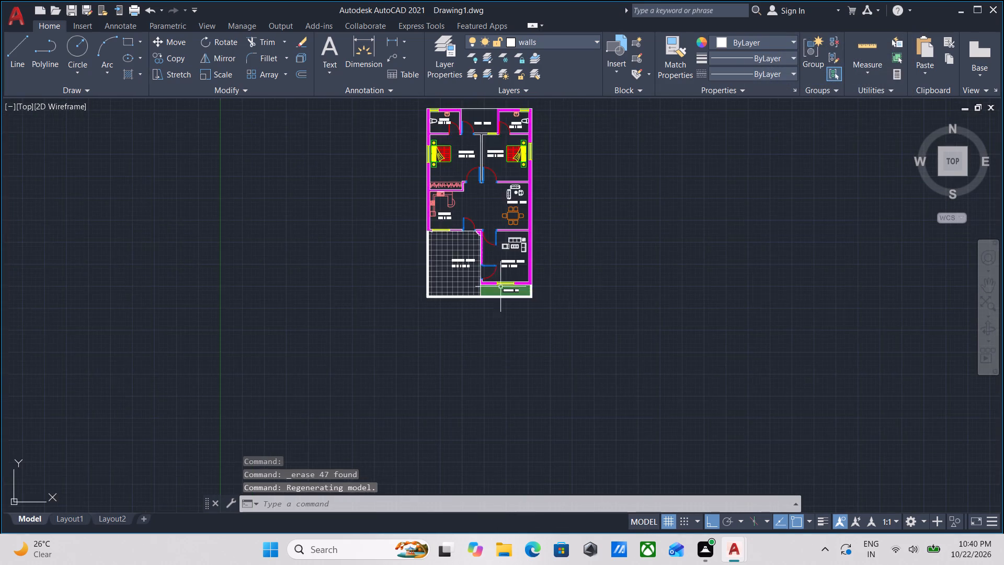
{"action": "scroll", "coordinate": [494, 285], "scroll_direction": "up", "scroll_amount": 3}
{"action": "scroll", "coordinate": [519, 279], "scroll_direction": "down", "scroll_amount": 1}
{"action": "middle_click_drag", "start_coordinate": [527, 288], "coordinate": [562, 345]}
{"action": "scroll", "coordinate": [562, 345], "scroll_direction": "down", "scroll_amount": 1}
{"action": "middle_click_drag", "start_coordinate": [549, 286], "coordinate": [572, 328]}
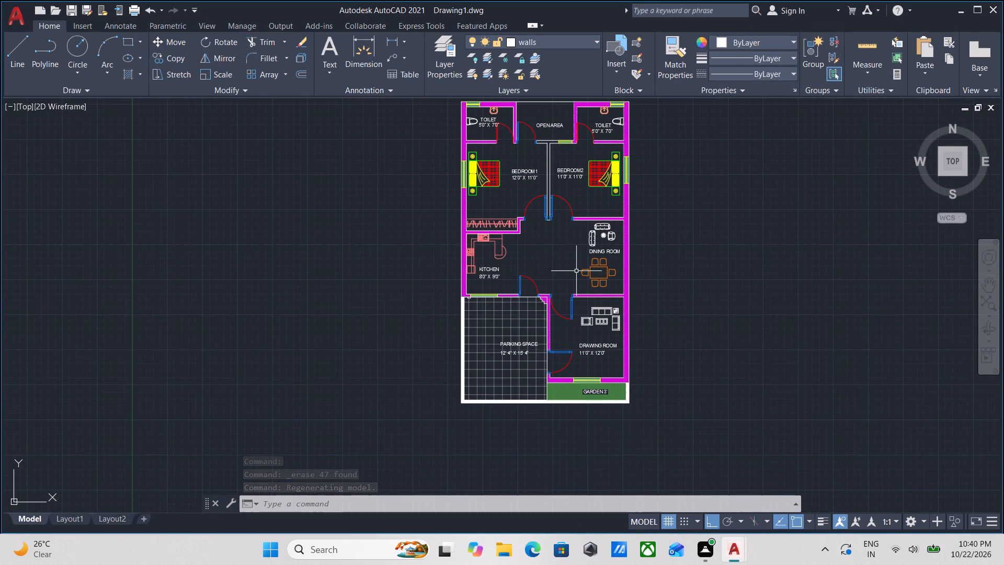
{"action": "scroll", "coordinate": [538, 257], "scroll_direction": "up", "scroll_amount": 1}
{"action": "scroll", "coordinate": [540, 258], "scroll_direction": "down", "scroll_amount": 1}
{"action": "middle_click_drag", "start_coordinate": [540, 258], "coordinate": [565, 265]}
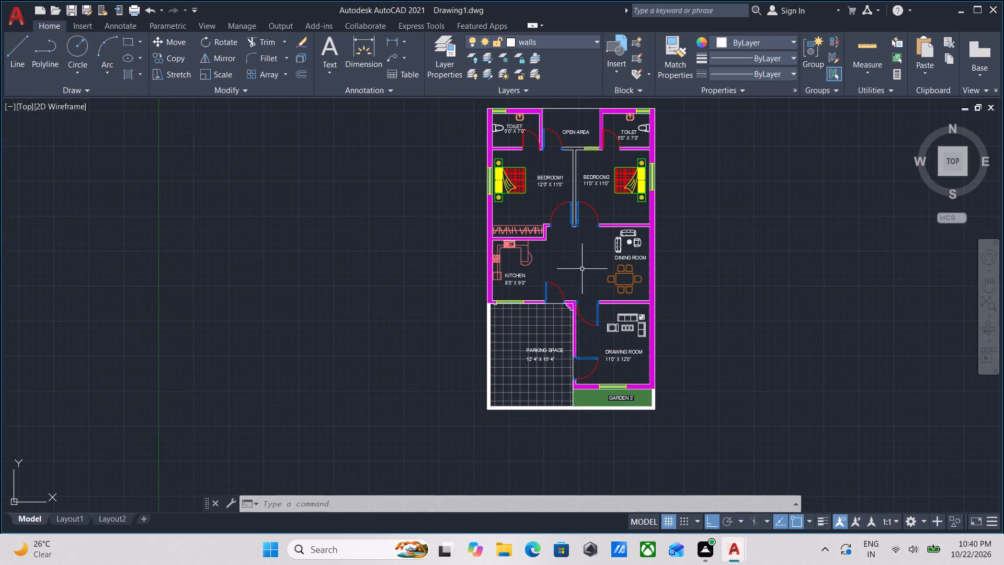
{"action": "left_click_drag", "start_coordinate": [718, 448], "coordinate": [710, 447]}
{"action": "middle_click_drag", "start_coordinate": [355, 177], "coordinate": [407, 282]}
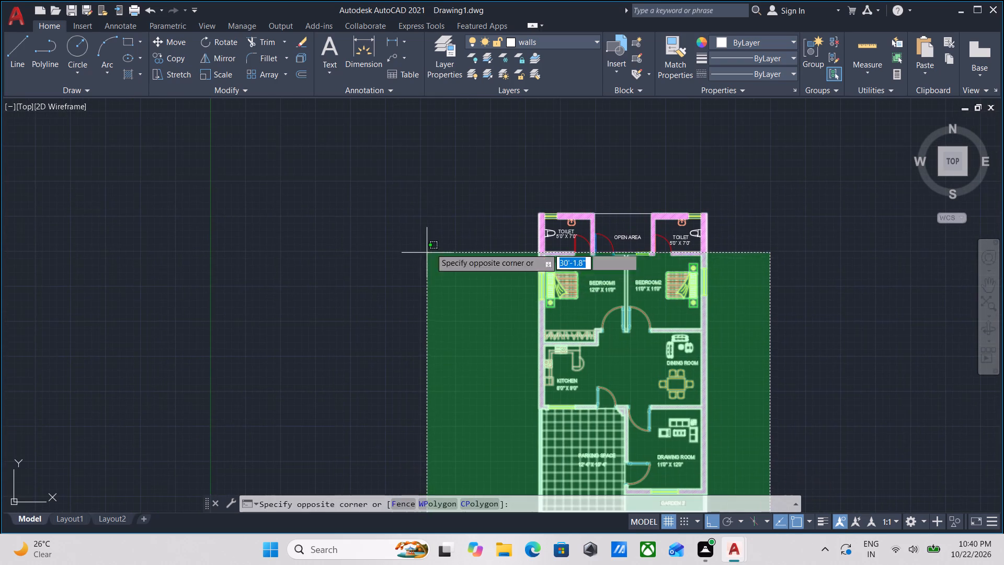
{"action": "left_click", "coordinate": [457, 194]}
{"action": "middle_click_drag", "start_coordinate": [456, 243], "coordinate": [464, 135]}
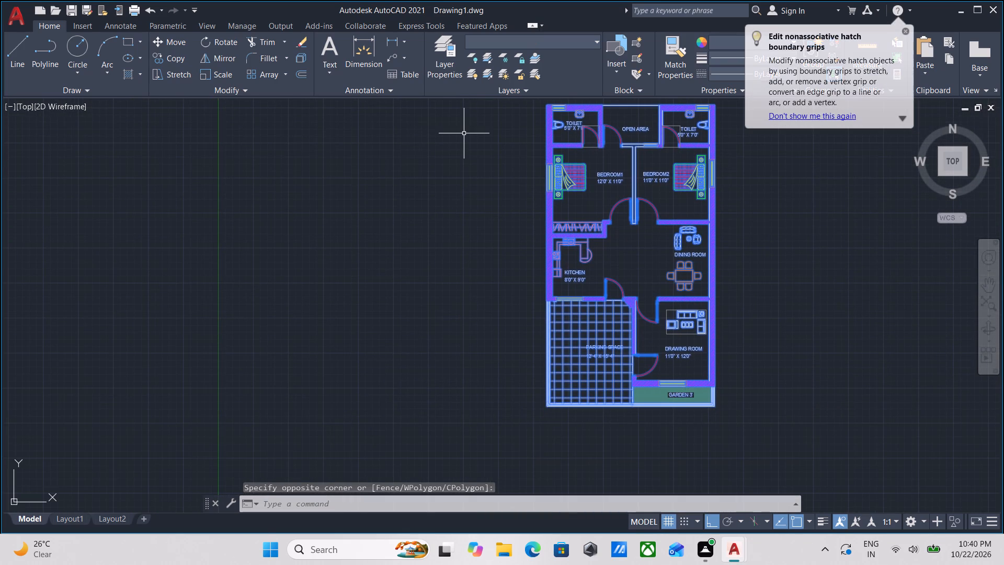
{"action": "key", "text": "g"}
{"action": "key", "text": "Return"}
Copy the grouped floor plan horizontally about 44'-8" to the east, using its outer corner by the parking space as base point.
{"action": "middle_click_drag", "start_coordinate": [552, 227], "coordinate": [504, 138]}
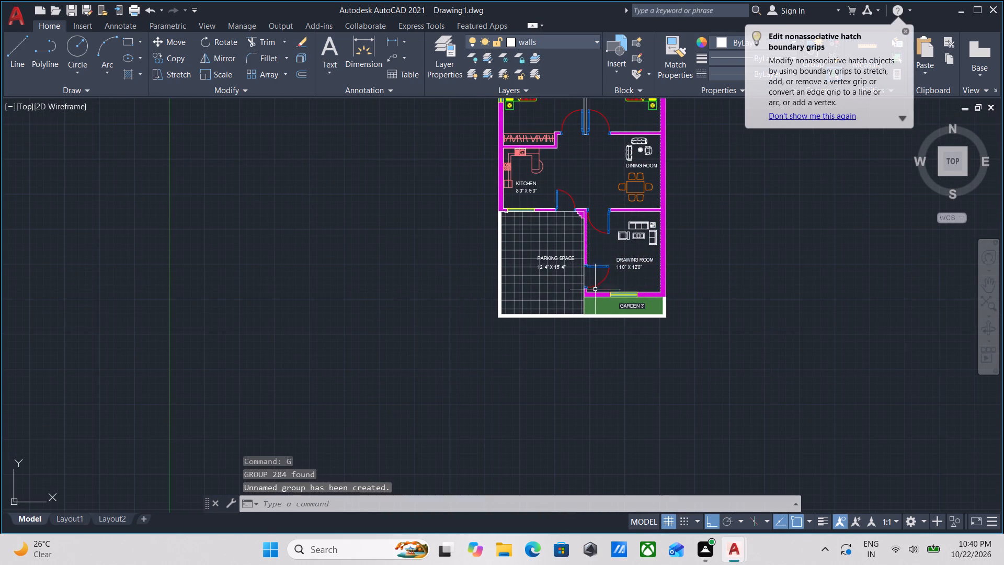
{"action": "left_click_drag", "start_coordinate": [606, 338], "coordinate": [599, 324]}
{"action": "left_click", "coordinate": [558, 258]}
{"action": "type", "text": "CO"}
{"action": "key", "text": "Return"}
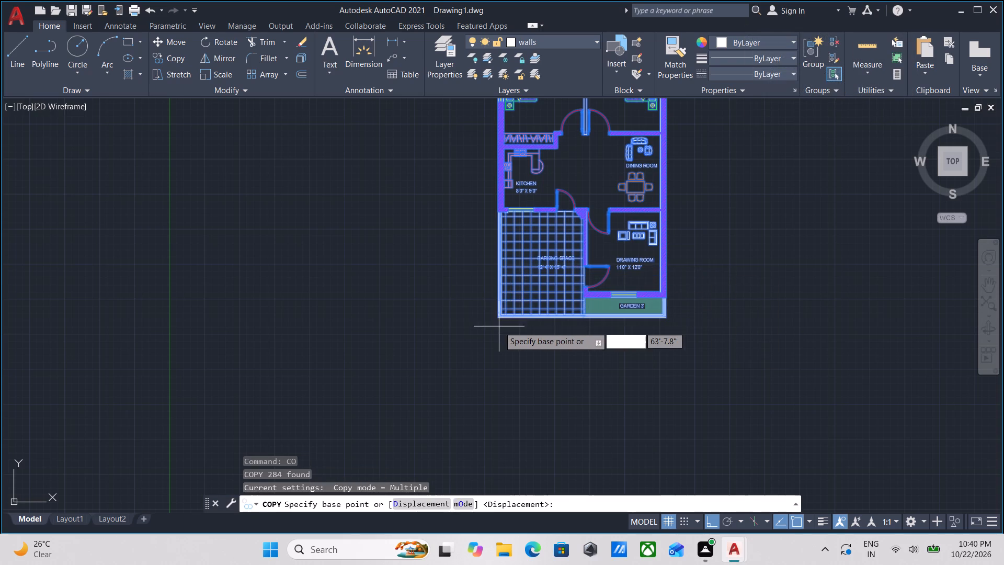
{"action": "scroll", "coordinate": [499, 326], "scroll_direction": "up", "scroll_amount": 3}
{"action": "left_click", "coordinate": [490, 295]}
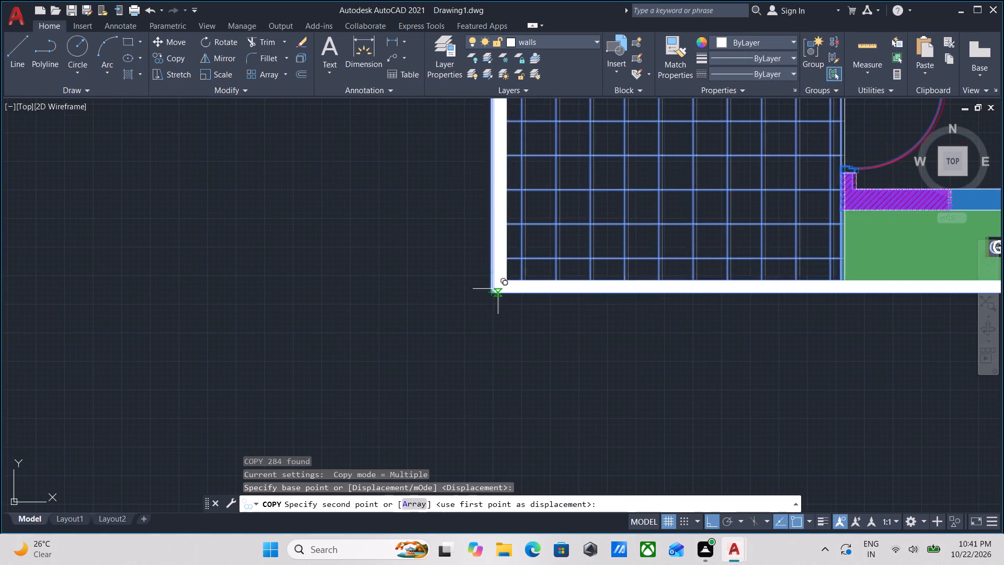
{"action": "scroll", "coordinate": [694, 261], "scroll_direction": "down", "scroll_amount": 1}
{"action": "middle_click_drag", "start_coordinate": [694, 261], "coordinate": [359, 246]}
{"action": "scroll", "coordinate": [726, 240], "scroll_direction": "down", "scroll_amount": 1}
{"action": "middle_click_drag", "start_coordinate": [726, 240], "coordinate": [486, 259]}
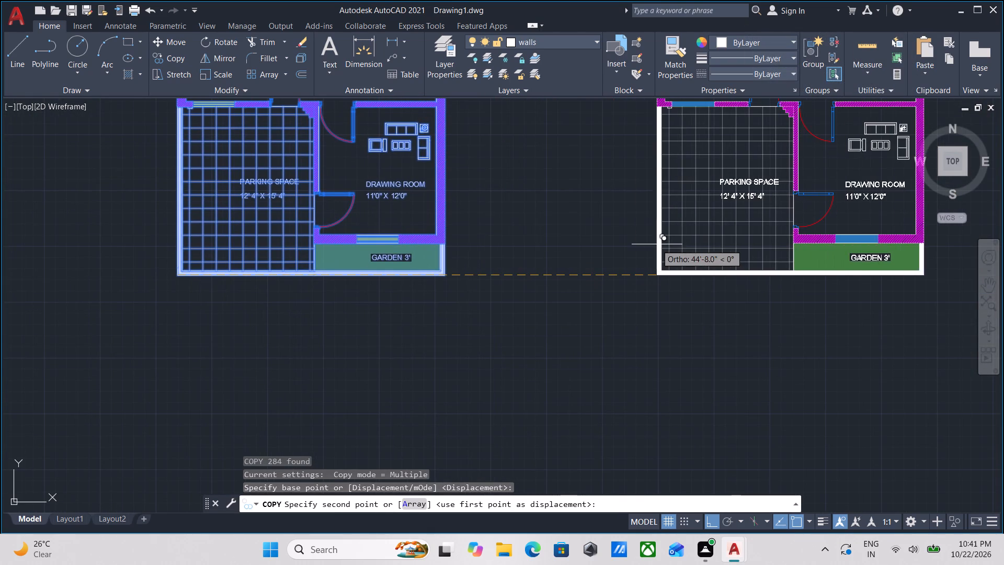
{"action": "left_click", "coordinate": [657, 244]}
{"action": "key", "text": "Escape"}
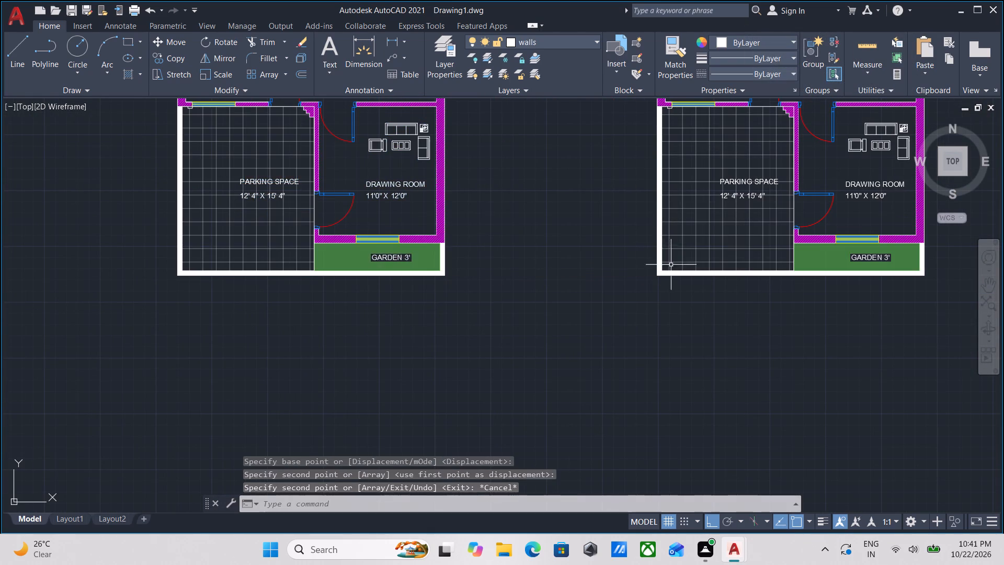
Ungroup the copied floor plan.
{"action": "scroll", "coordinate": [675, 273], "scroll_direction": "down", "scroll_amount": 1}
{"action": "middle_click_drag", "start_coordinate": [675, 273], "coordinate": [664, 309]}
{"action": "middle_click_drag", "start_coordinate": [642, 225], "coordinate": [621, 326]}
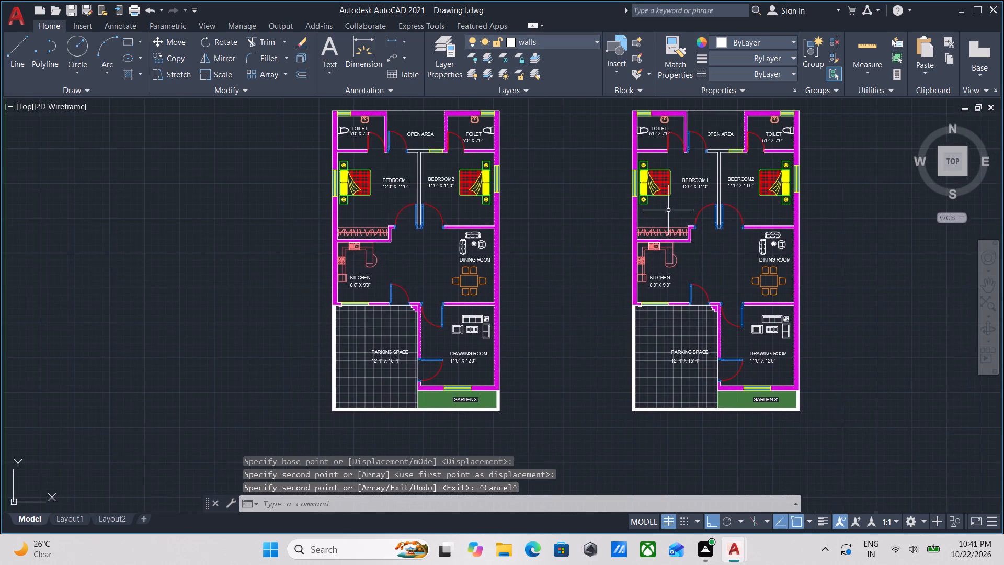
{"action": "middle_click_drag", "start_coordinate": [668, 210], "coordinate": [652, 276]}
{"action": "left_click", "coordinate": [675, 139]}
{"action": "left_click", "coordinate": [635, 196]}
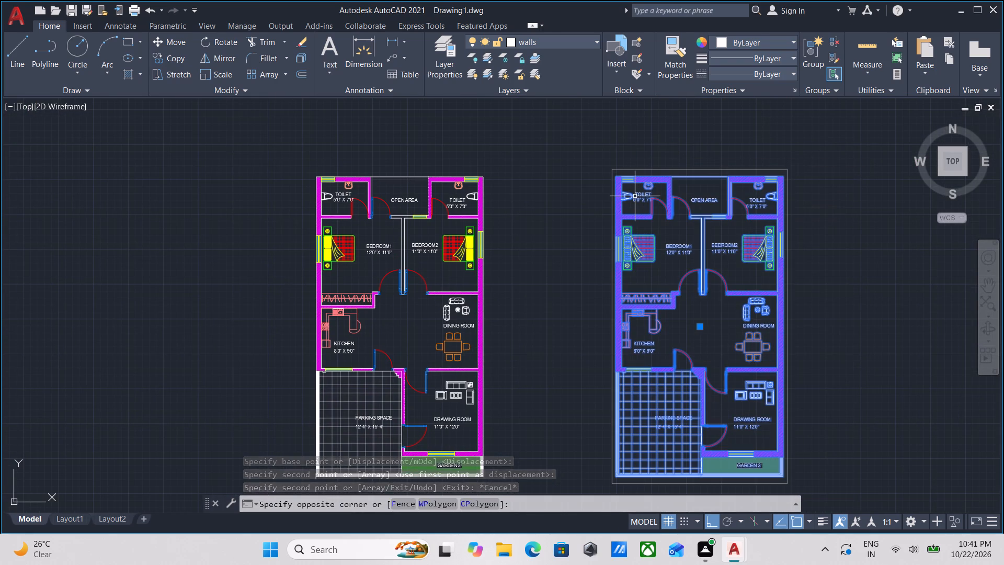
{"action": "type", "text": "UNG"}
{"action": "key", "text": "Return"}
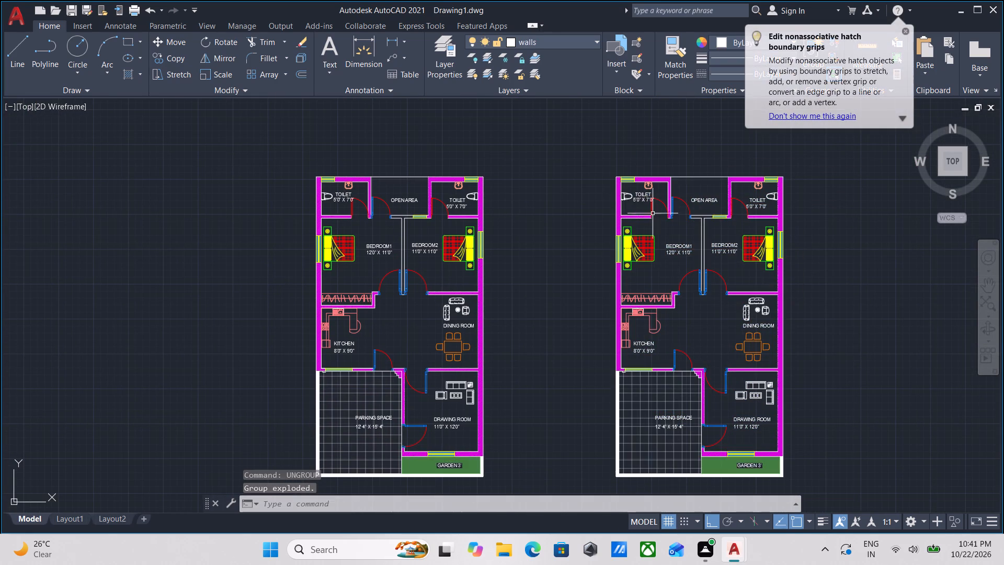
Erase the parking-space grid hatch, the solid white boundary-wall fill and its adjoining lines along the parking's south edge in the copied plan.
{"action": "middle_click_drag", "start_coordinate": [677, 254], "coordinate": [671, 117]}
{"action": "scroll", "coordinate": [648, 337], "scroll_direction": "up", "scroll_amount": 2}
{"action": "left_click", "coordinate": [654, 374]}
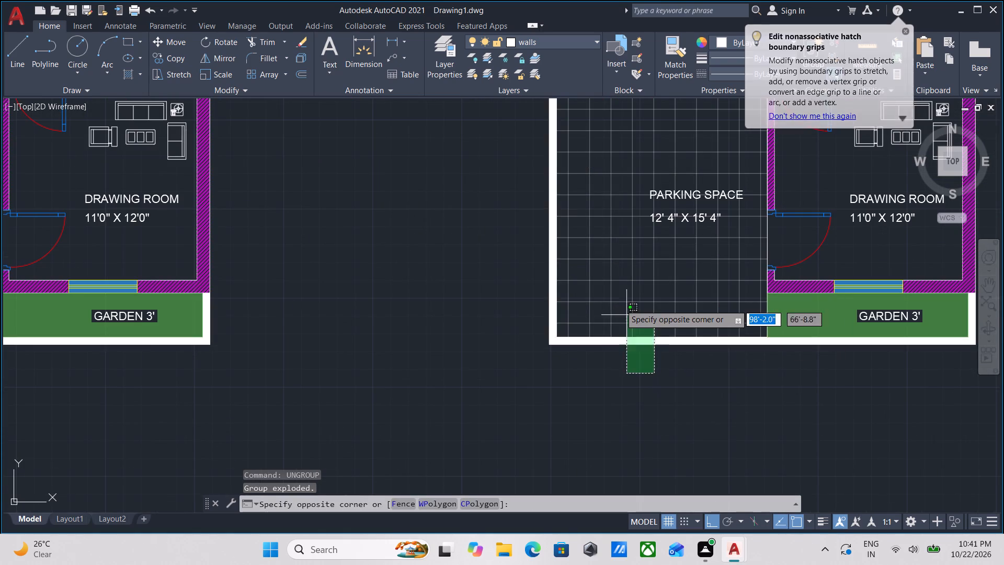
{"action": "left_click", "coordinate": [608, 286]}
{"action": "scroll", "coordinate": [608, 286], "scroll_direction": "down", "scroll_amount": 2}
{"action": "middle_click", "coordinate": [608, 286]}
{"action": "scroll", "coordinate": [608, 286], "scroll_direction": "down", "scroll_amount": 1}
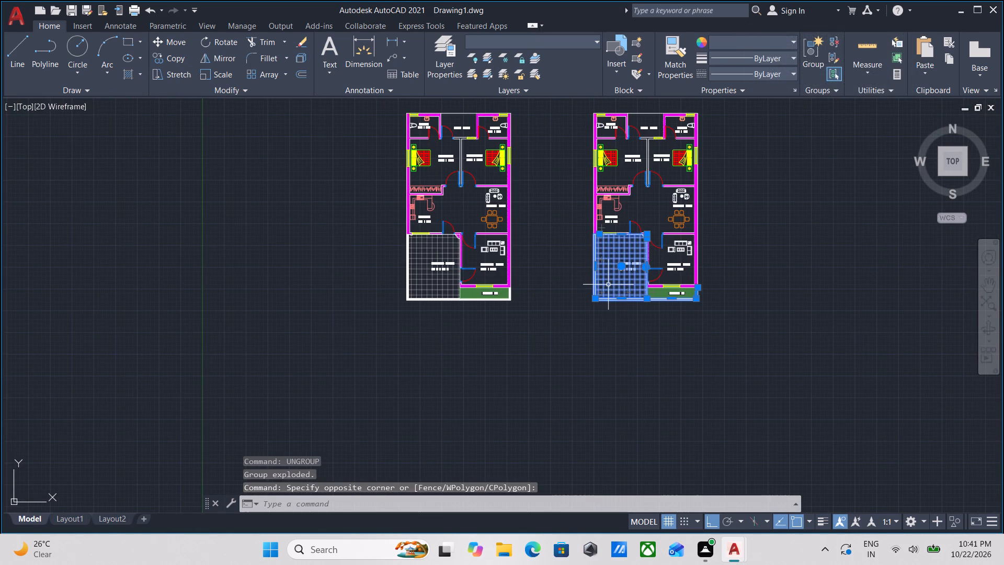
{"action": "right_click", "coordinate": [608, 285]}
{"action": "left_click", "coordinate": [632, 310]}
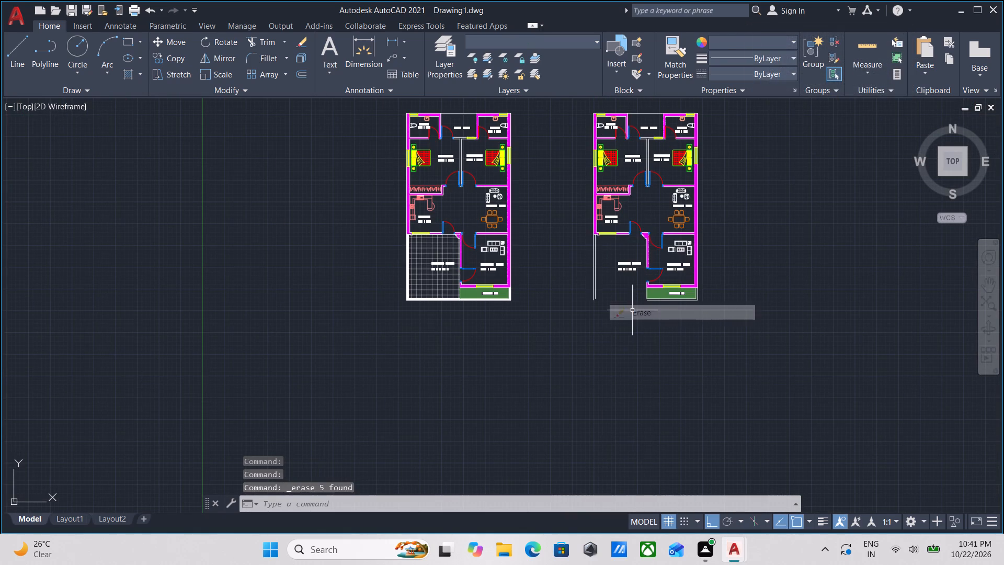
Erase the inner vertical line of the parking space's west boundary wall in the copied plan.
{"action": "scroll", "coordinate": [634, 307], "scroll_direction": "up", "scroll_amount": 2}
{"action": "left_click", "coordinate": [549, 211]}
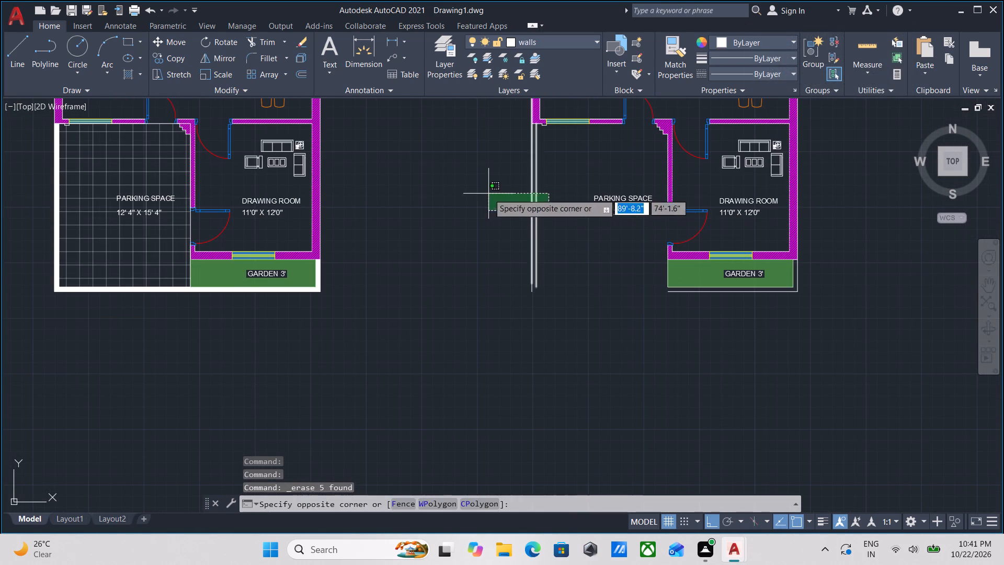
{"action": "left_click", "coordinate": [488, 194]}
{"action": "middle_click_drag", "start_coordinate": [488, 194], "coordinate": [529, 327]}
{"action": "scroll", "coordinate": [529, 327], "scroll_direction": "down", "scroll_amount": 1}
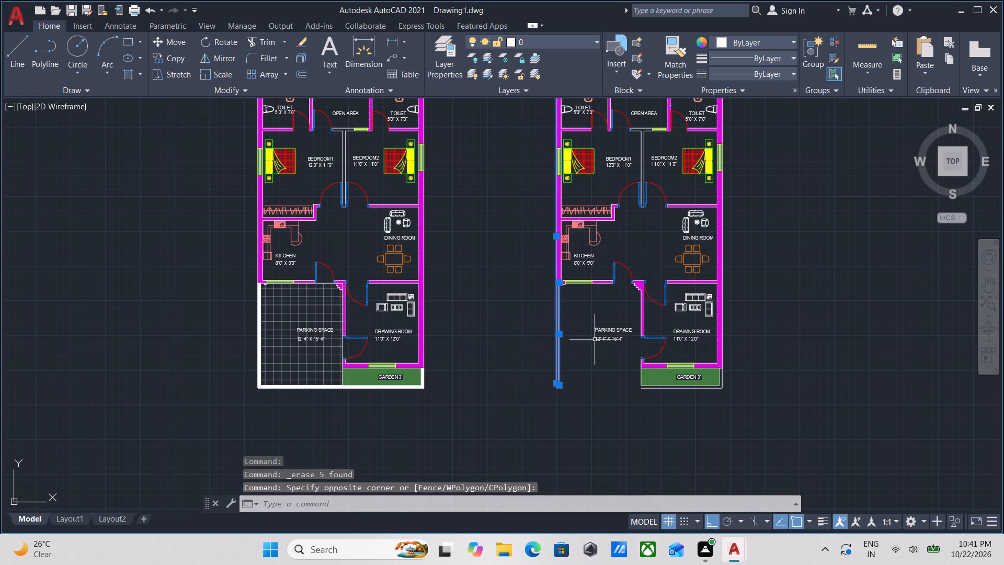
{"action": "key", "text": "Escape"}
{"action": "scroll", "coordinate": [580, 312], "scroll_direction": "up", "scroll_amount": 2}
{"action": "scroll", "coordinate": [540, 300], "scroll_direction": "up", "scroll_amount": 2}
{"action": "left_click", "coordinate": [532, 288]}
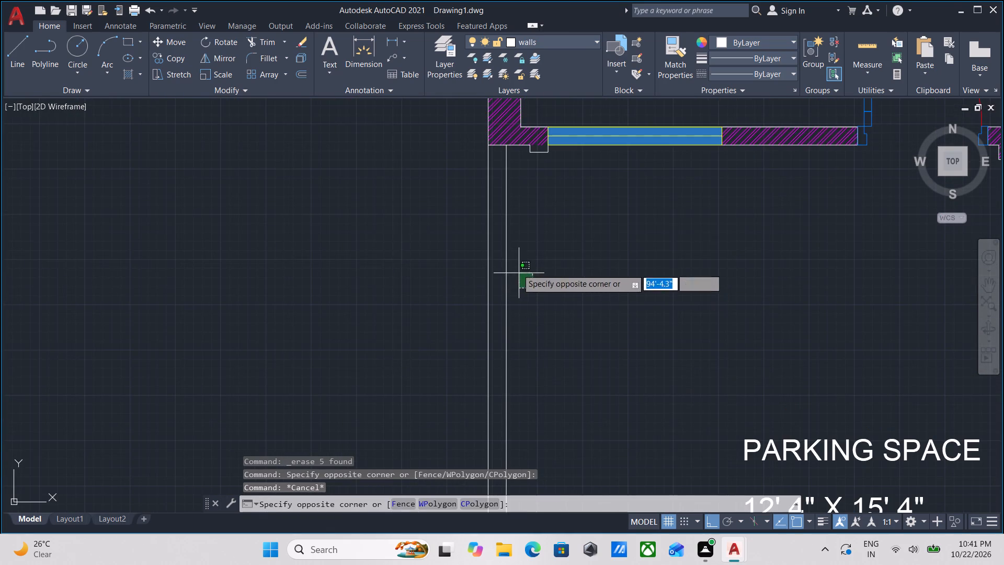
{"action": "left_click", "coordinate": [505, 243]}
{"action": "right_click", "coordinate": [505, 243]}
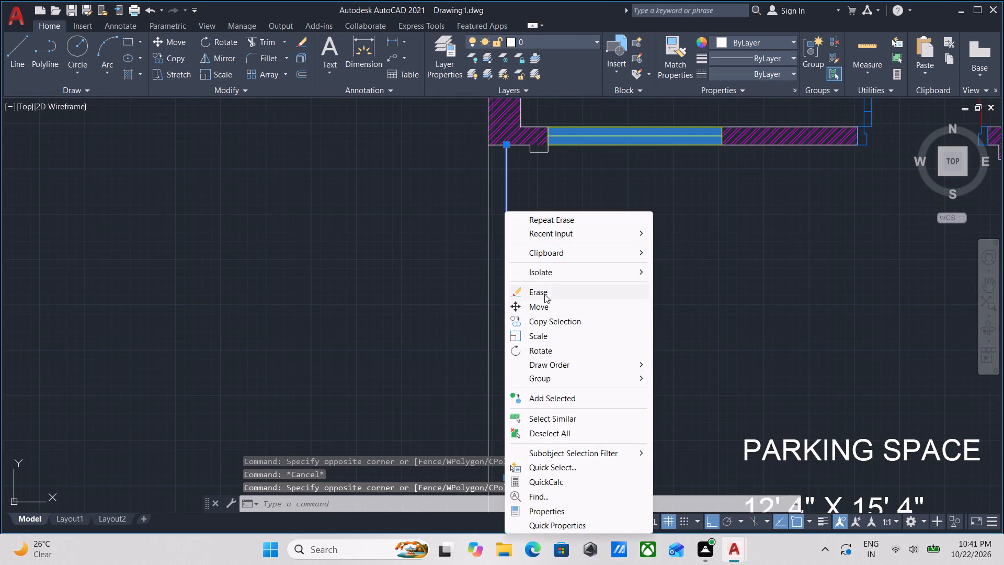
{"action": "left_click", "coordinate": [544, 290]}
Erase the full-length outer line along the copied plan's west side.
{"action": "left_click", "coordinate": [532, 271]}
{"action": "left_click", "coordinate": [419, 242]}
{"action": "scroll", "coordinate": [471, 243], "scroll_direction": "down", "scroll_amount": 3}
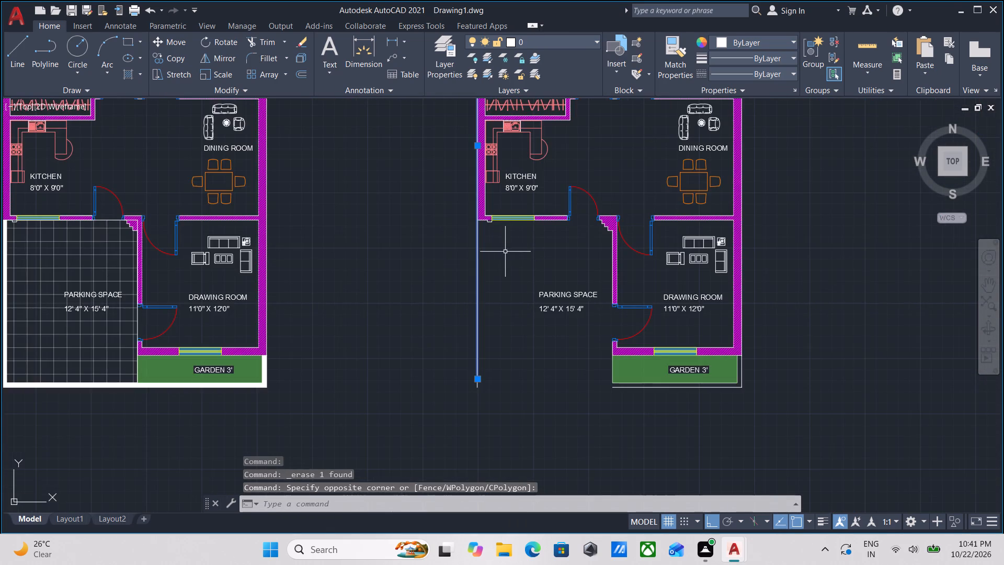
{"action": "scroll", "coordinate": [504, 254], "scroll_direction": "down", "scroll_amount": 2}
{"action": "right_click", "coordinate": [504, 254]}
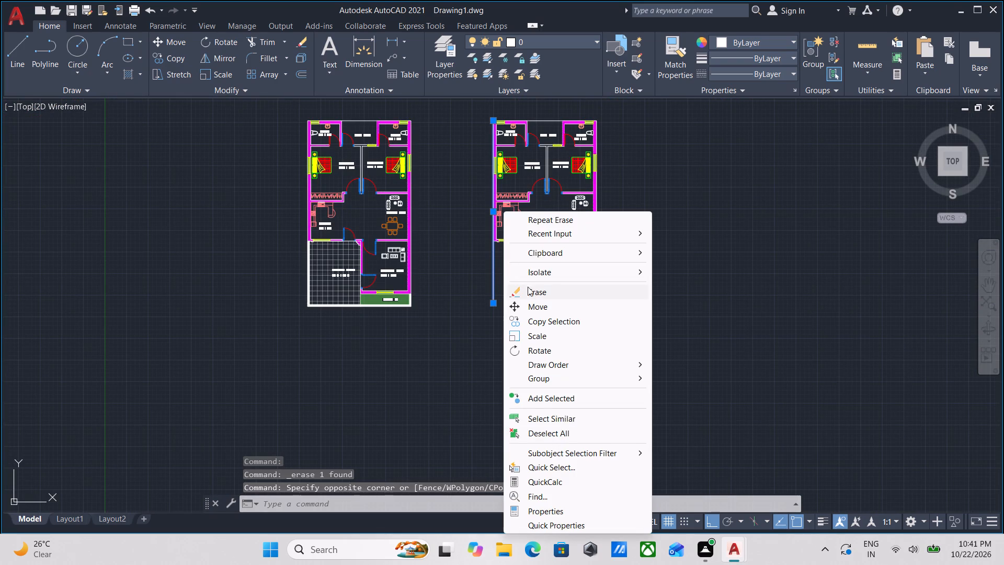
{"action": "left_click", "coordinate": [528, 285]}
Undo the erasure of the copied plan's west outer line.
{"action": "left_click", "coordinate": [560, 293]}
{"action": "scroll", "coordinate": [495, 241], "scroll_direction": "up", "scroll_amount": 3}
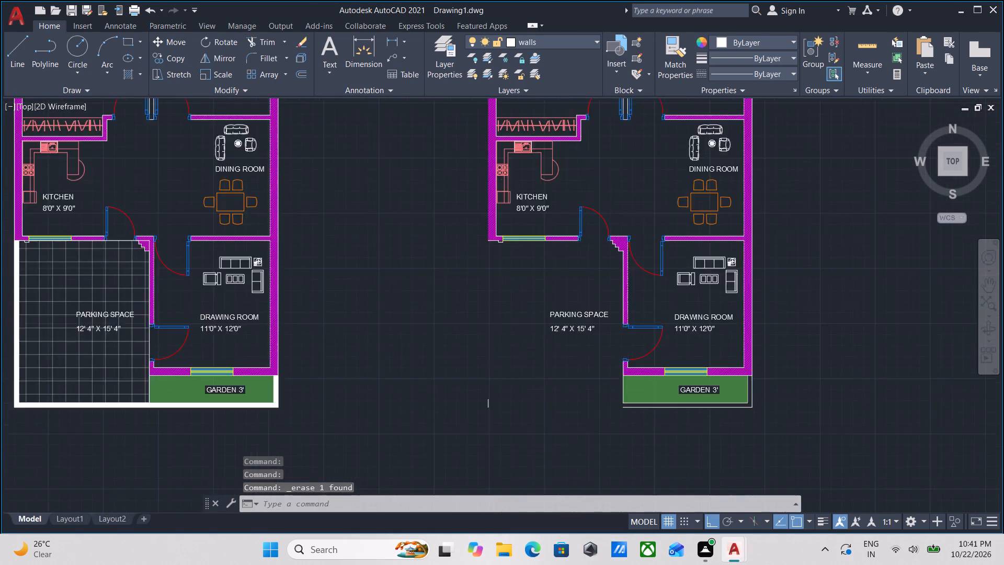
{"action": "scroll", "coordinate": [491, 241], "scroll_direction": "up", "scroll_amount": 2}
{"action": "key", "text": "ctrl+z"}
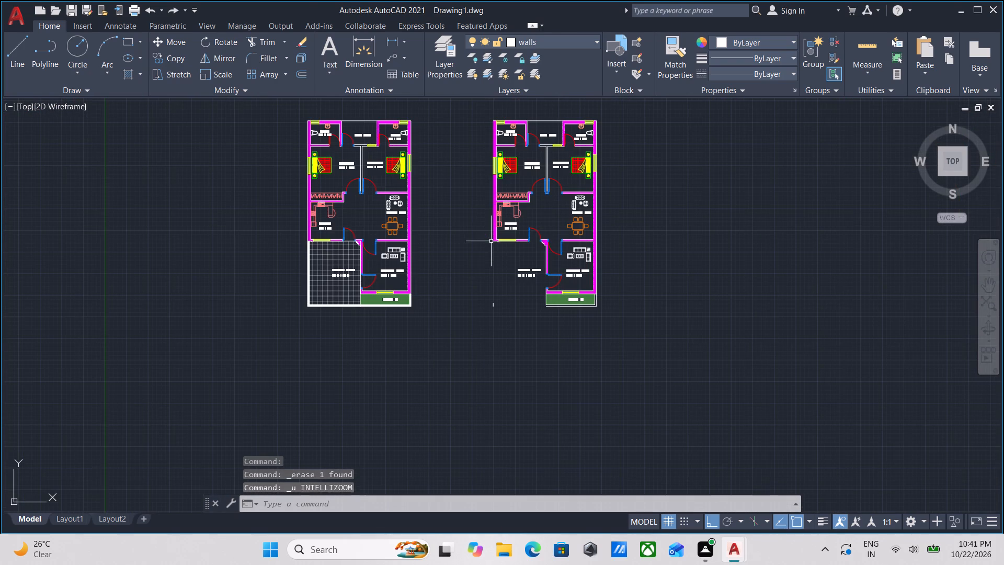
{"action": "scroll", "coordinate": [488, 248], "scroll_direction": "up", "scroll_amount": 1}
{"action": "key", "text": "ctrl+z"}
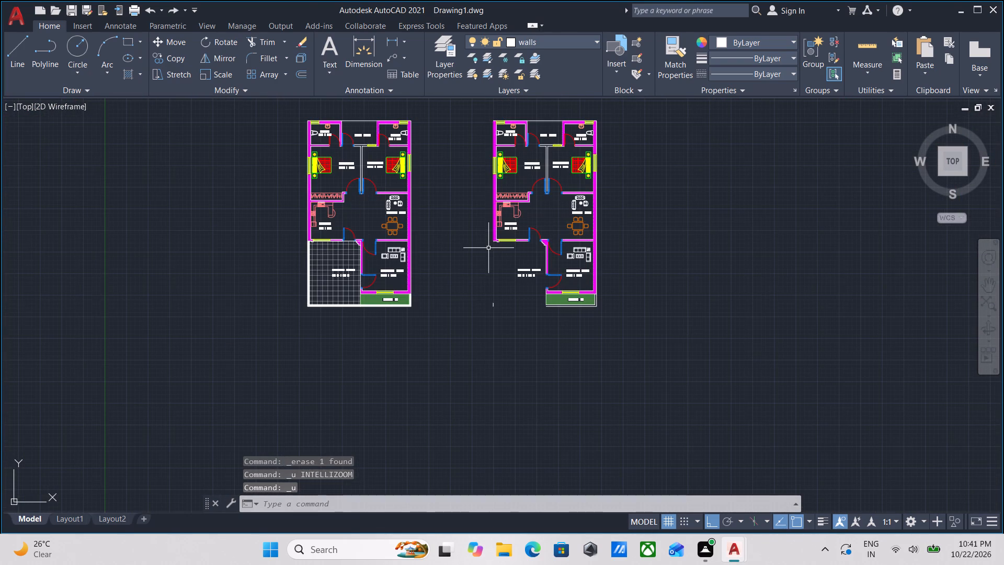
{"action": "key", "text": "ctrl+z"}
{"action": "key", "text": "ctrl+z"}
Trim the copied plan's west outer line below the kitchen wall, including the short leftover piece at its south end.
{"action": "scroll", "coordinate": [505, 255], "scroll_direction": "down", "scroll_amount": 3}
{"action": "middle_click_drag", "start_coordinate": [505, 255], "coordinate": [455, 272]}
{"action": "key", "text": "Escape"}
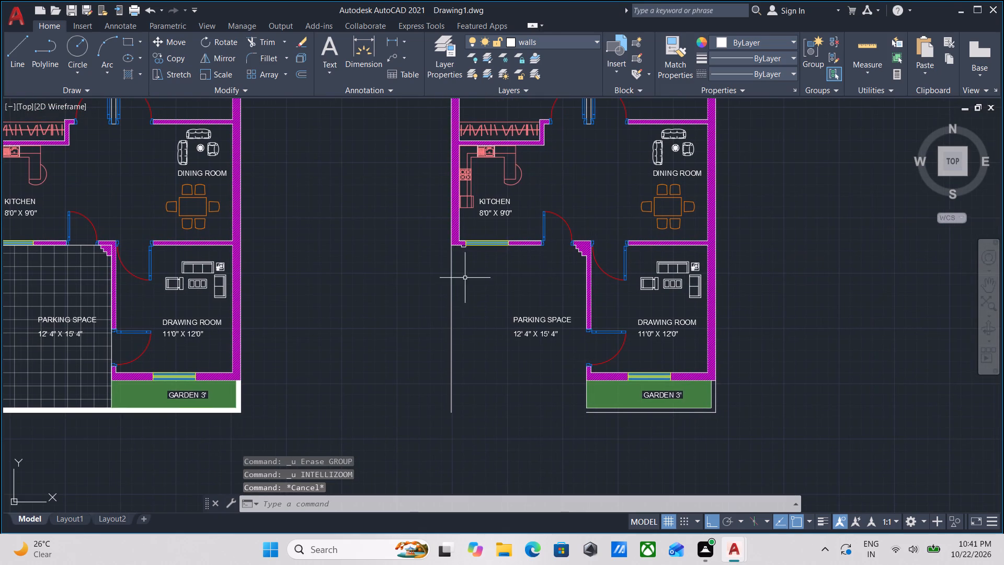
{"action": "type", "text": "TR"}
{"action": "key", "text": "Return"}
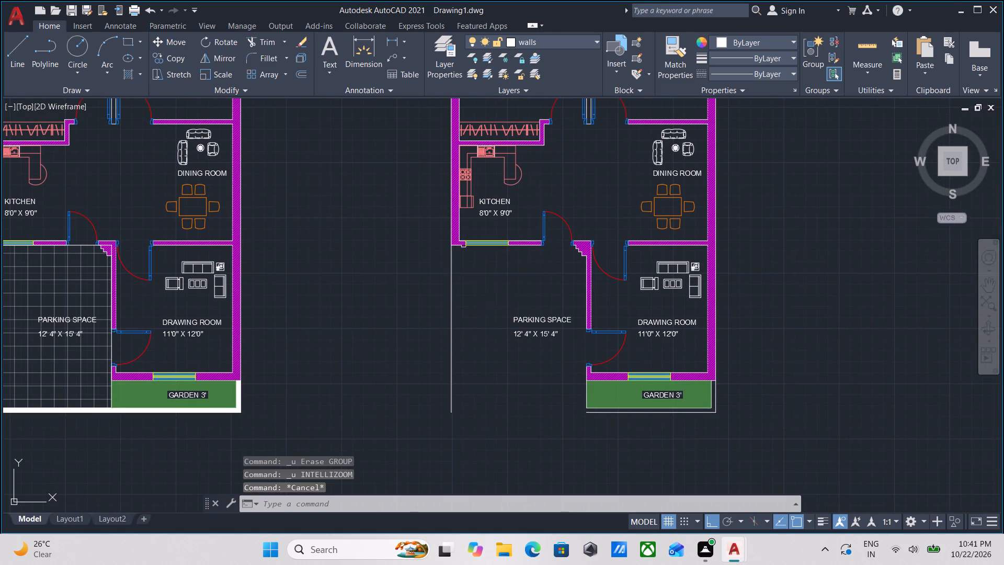
{"action": "left_click", "coordinate": [471, 285]}
{"action": "left_click", "coordinate": [432, 280]}
{"action": "middle_click_drag", "start_coordinate": [464, 374], "coordinate": [477, 265]}
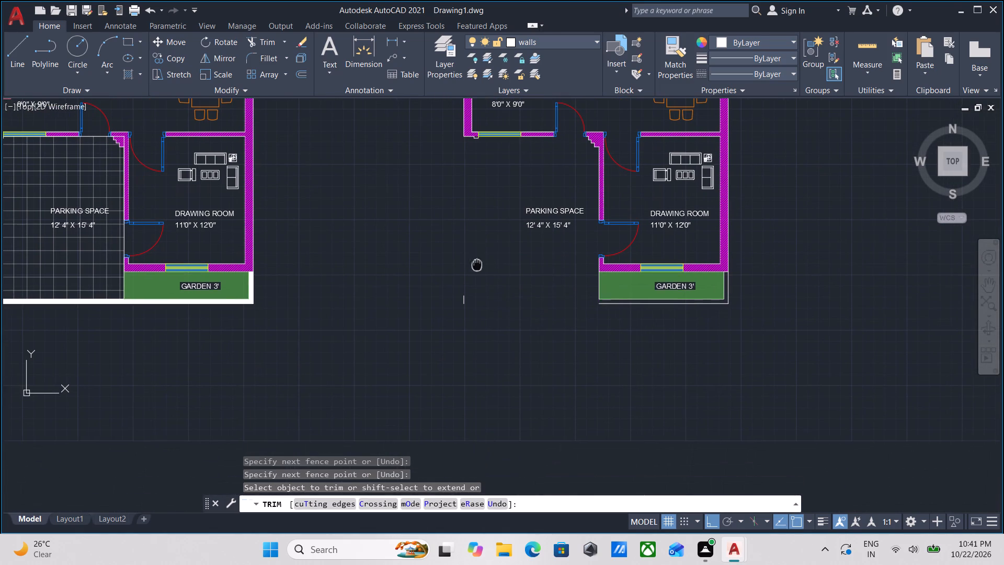
{"action": "left_click", "coordinate": [469, 298]}
{"action": "left_click", "coordinate": [444, 299]}
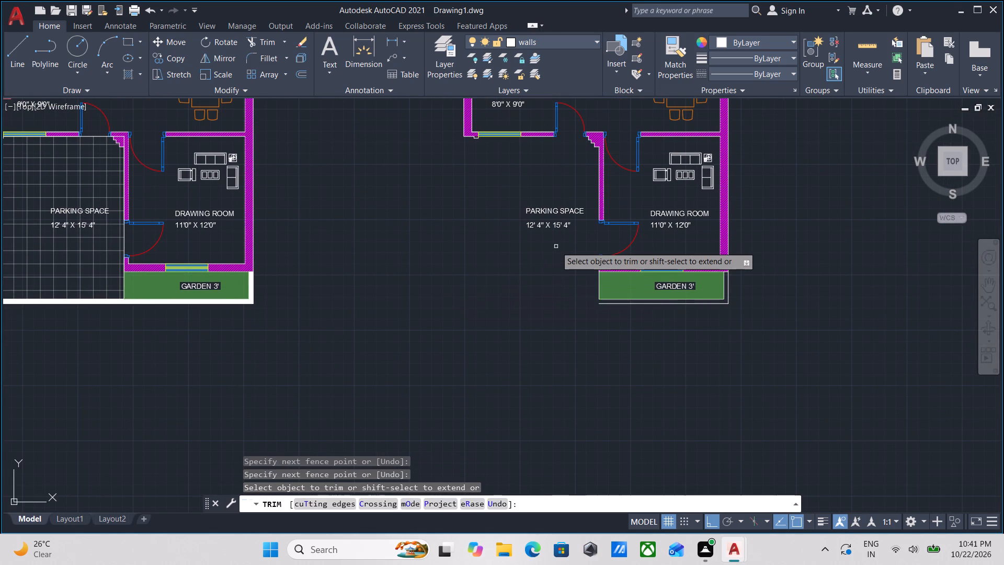
{"action": "key", "text": "Escape"}
Erase the PARKING SPACE label and its size text from the copied plan.
{"action": "left_click", "coordinate": [568, 254]}
{"action": "left_click", "coordinate": [512, 177]}
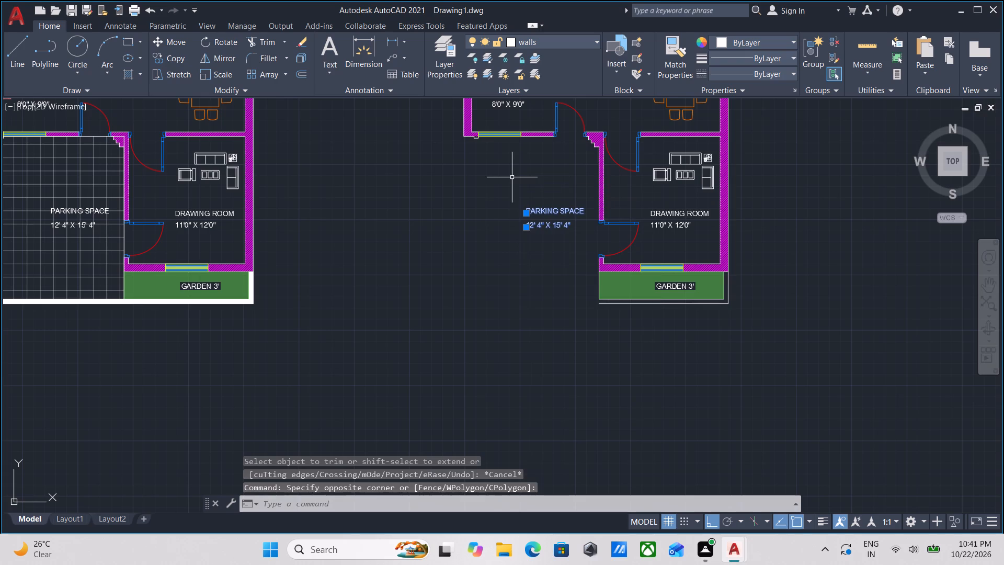
{"action": "right_click", "coordinate": [512, 177]}
{"action": "left_click", "coordinate": [558, 263]}
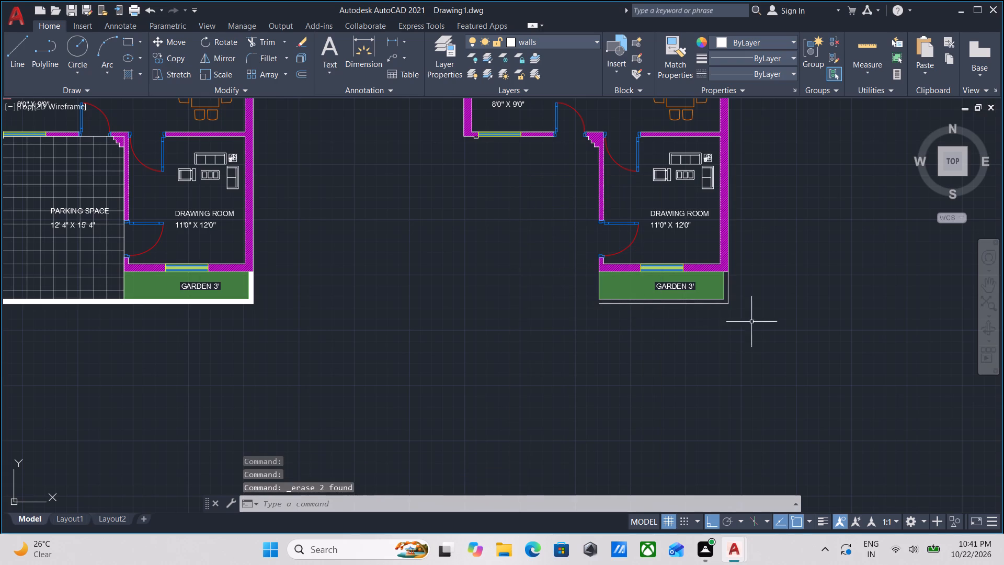
Erase the garden strip of the copied plan, including its green hatch, label and boundary lines.
{"action": "left_click", "coordinate": [767, 319]}
{"action": "left_click", "coordinate": [552, 284]}
{"action": "right_click", "coordinate": [552, 284]}
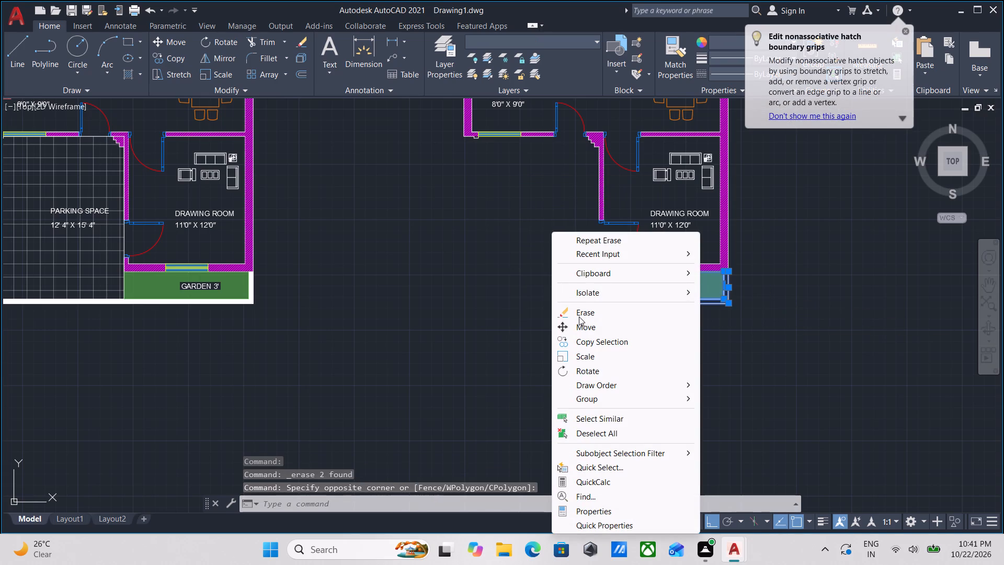
{"action": "left_click", "coordinate": [580, 316]}
Draw a line 3' south from the kitchen's outer southwest corner, continuing 12'-9" east to the drawing room's west wall.
{"action": "middle_click_drag", "start_coordinate": [514, 220], "coordinate": [568, 315]}
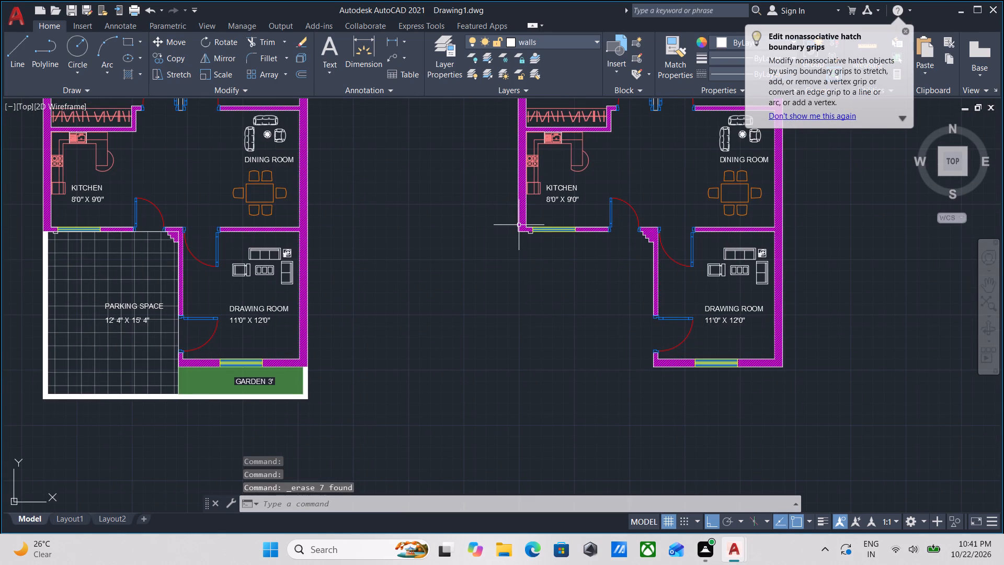
{"action": "scroll", "coordinate": [474, 230], "scroll_direction": "up", "scroll_amount": 1}
{"action": "key", "text": "l"}
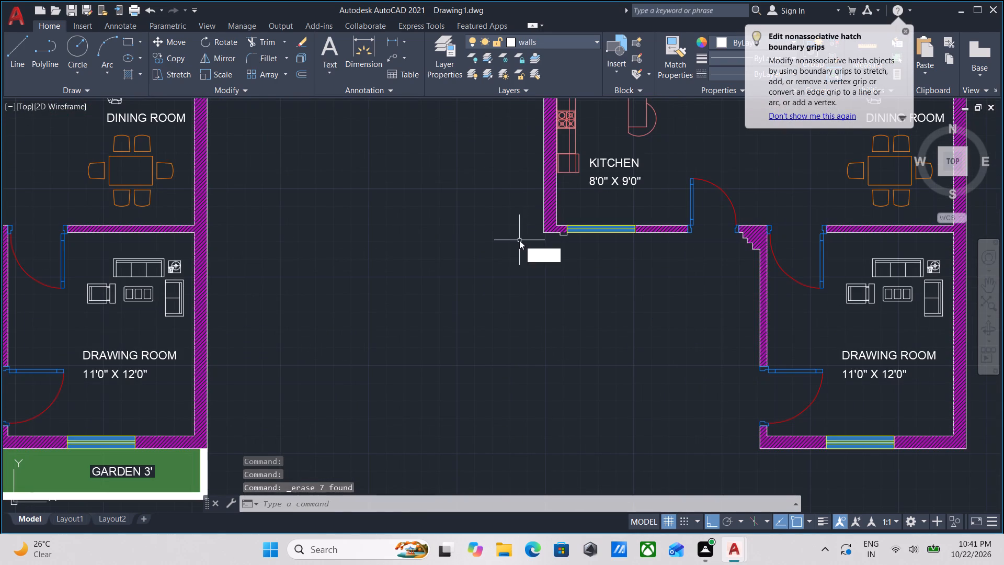
{"action": "key", "text": "Return"}
{"action": "scroll", "coordinate": [558, 239], "scroll_direction": "up", "scroll_amount": 2}
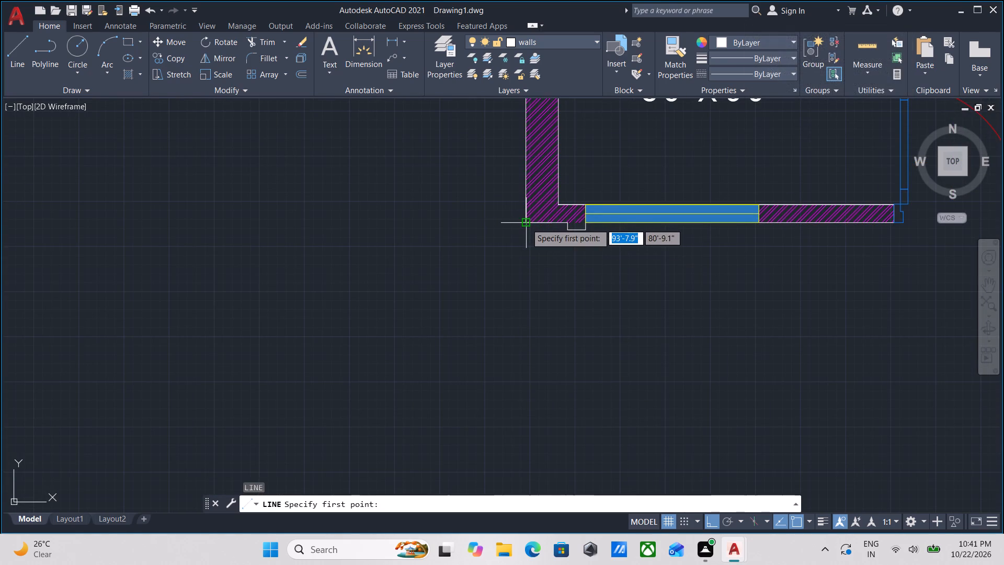
{"action": "left_click", "coordinate": [526, 223]}
{"action": "scroll", "coordinate": [519, 324], "scroll_direction": "down", "scroll_amount": 2}
{"action": "middle_click_drag", "start_coordinate": [520, 321], "coordinate": [530, 222]}
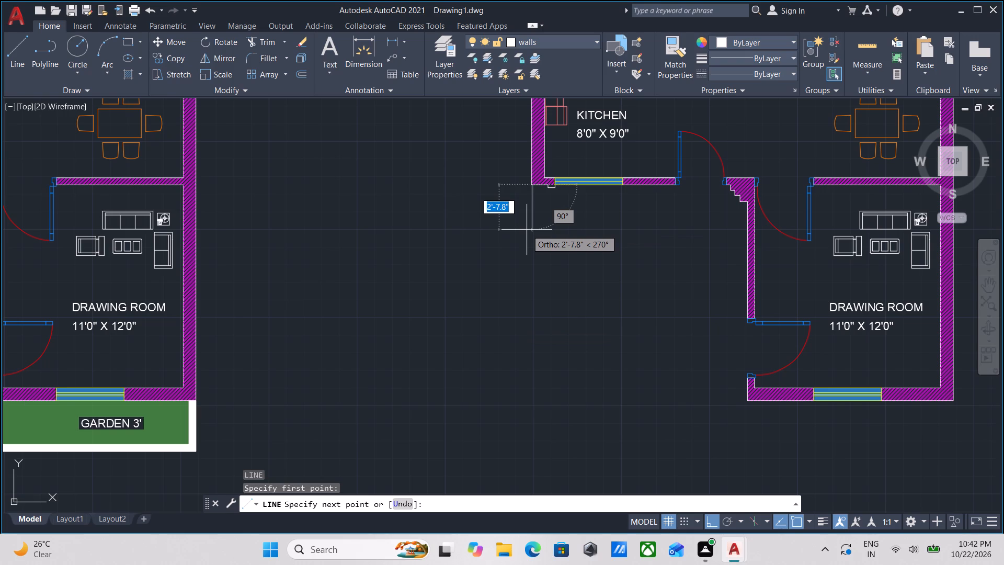
{"action": "type", "text": "3'"}
{"action": "key", "text": "Return"}
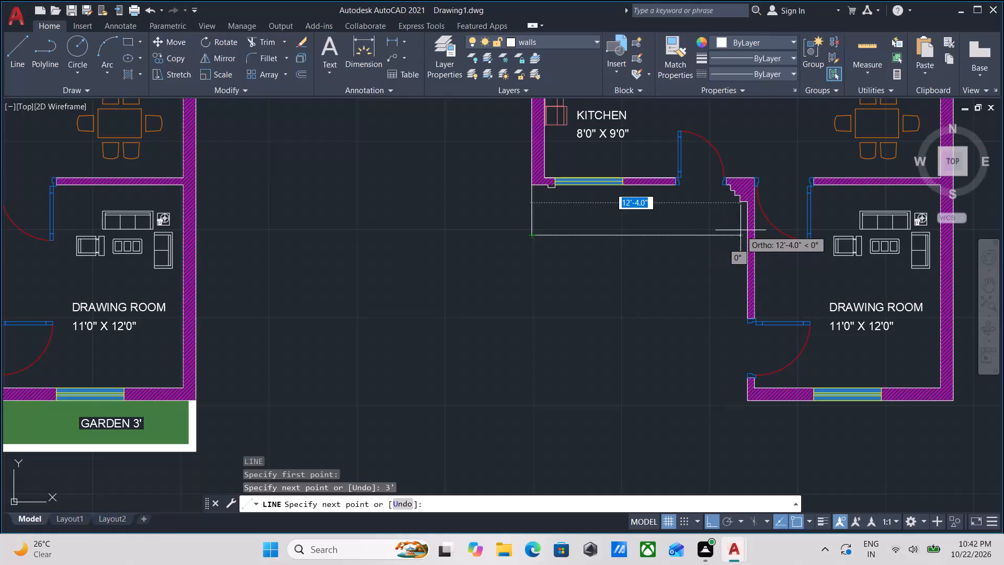
{"action": "scroll", "coordinate": [740, 230], "scroll_direction": "up", "scroll_amount": 2}
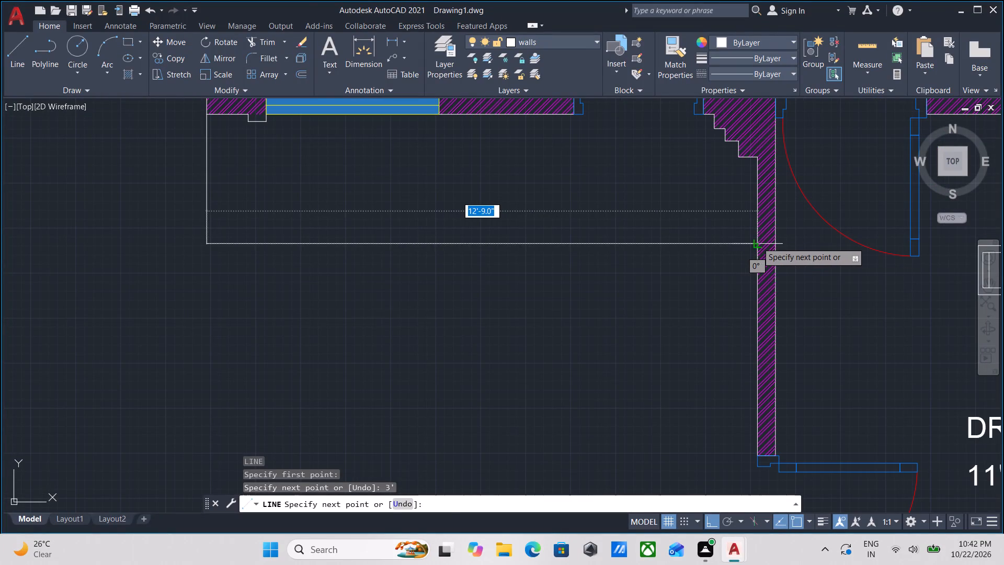
{"action": "left_click", "coordinate": [757, 242]}
{"action": "key", "text": "Escape"}
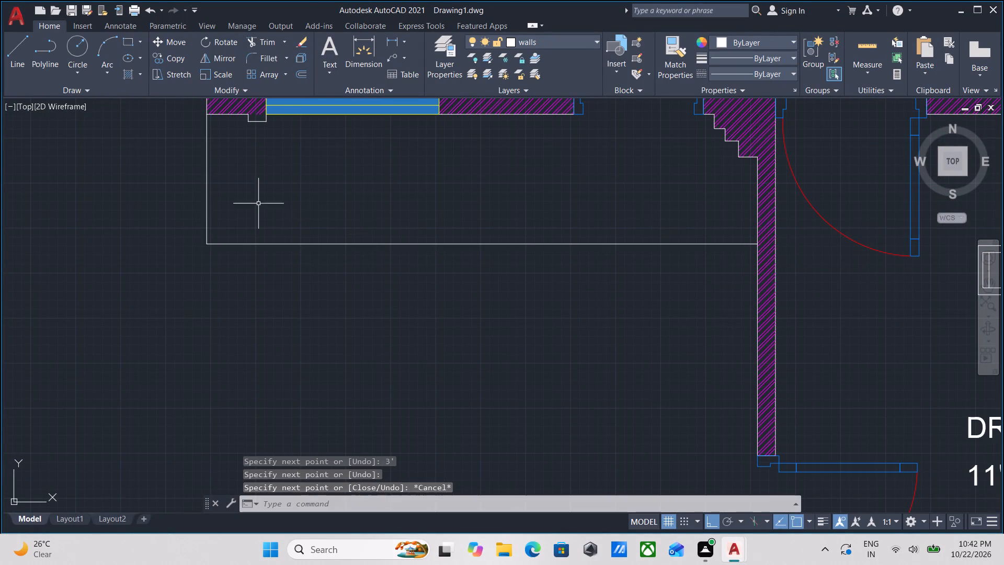
Offset the new 3' vertical line by 2" inward, toward the east.
{"action": "middle_click_drag", "start_coordinate": [258, 204], "coordinate": [333, 264]}
{"action": "left_click", "coordinate": [262, 245]}
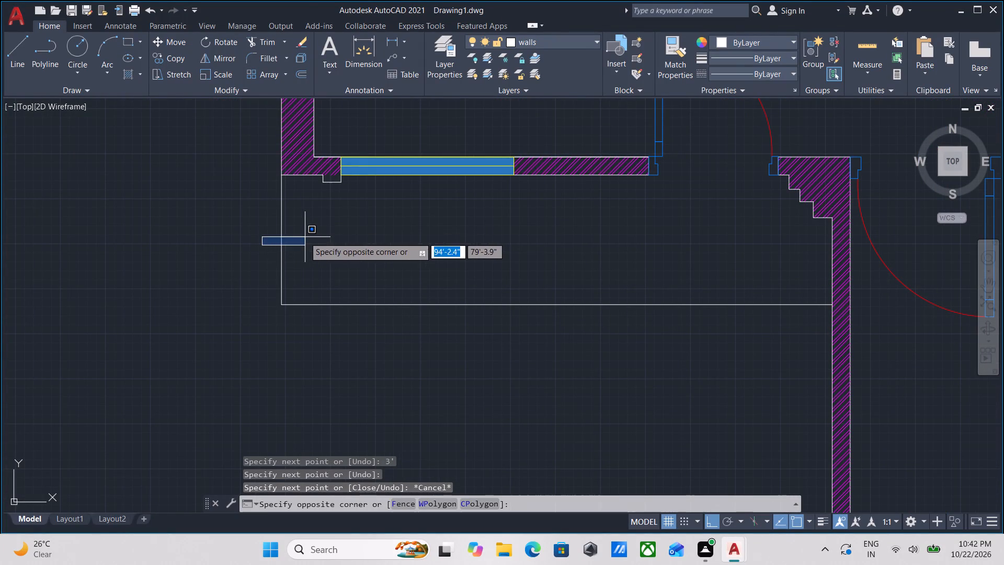
{"action": "left_click", "coordinate": [304, 238]}
{"action": "left_click", "coordinate": [304, 254]}
{"action": "left_click", "coordinate": [263, 233]}
{"action": "scroll", "coordinate": [345, 244], "scroll_direction": "down", "scroll_amount": 1}
{"action": "middle_click_drag", "start_coordinate": [345, 244], "coordinate": [367, 296]}
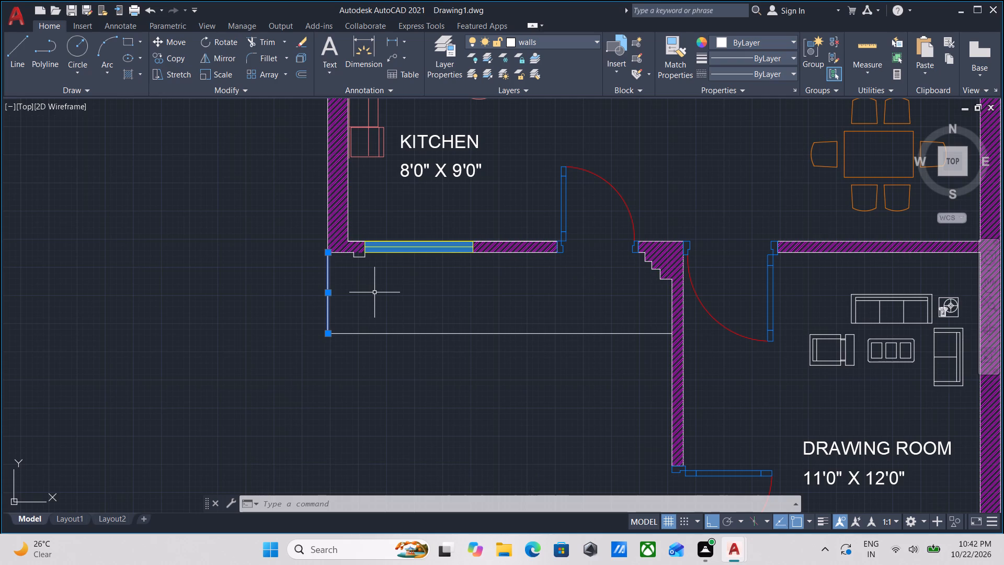
{"action": "key", "text": "o"}
{"action": "key", "text": "Return"}
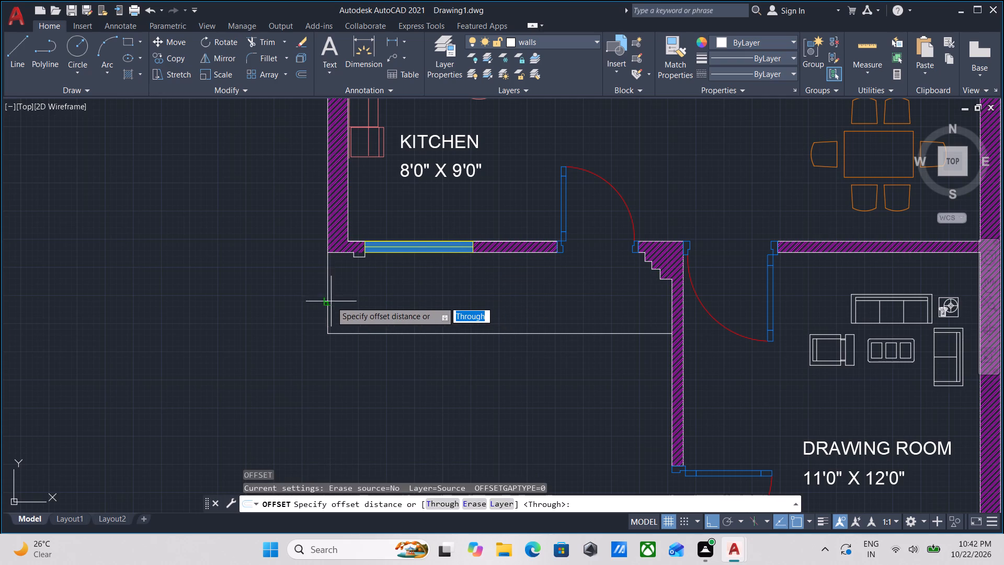
{"action": "left_click", "coordinate": [329, 301]}
{"action": "left_click", "coordinate": [351, 304]}
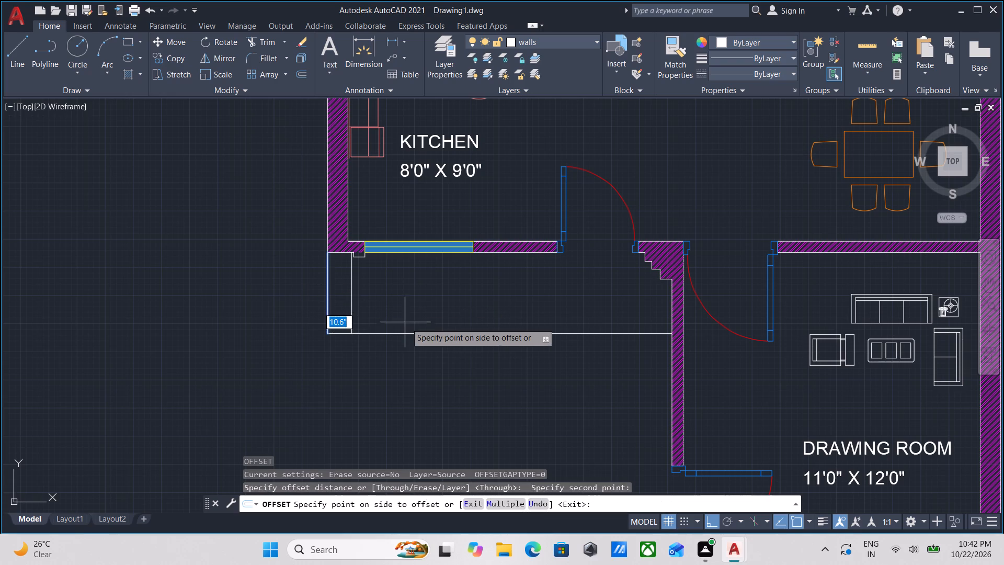
{"action": "key", "text": "2"}
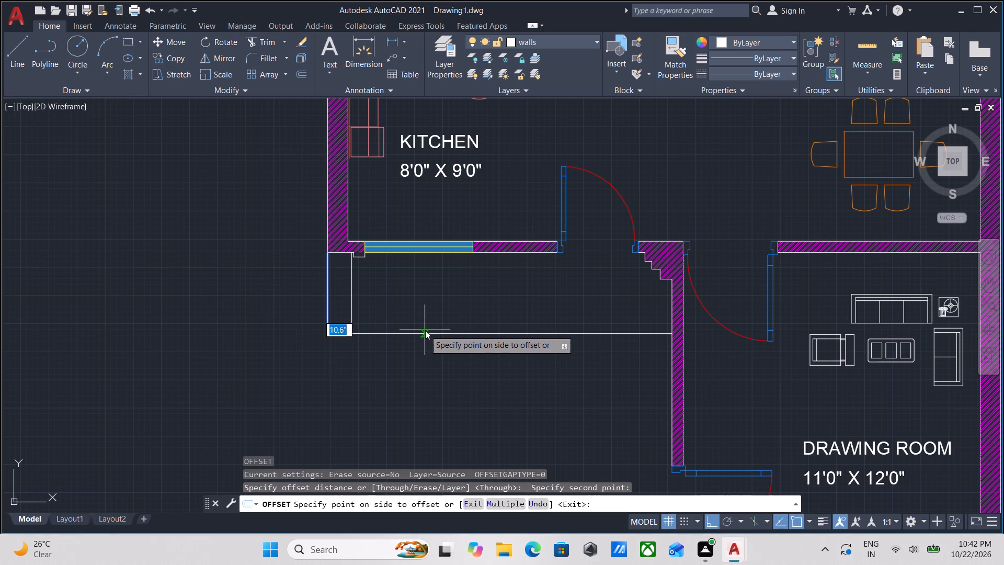
{"action": "key", "text": "shift+quotedbl"}
{"action": "key", "text": "Return"}
Offset the strip's long horizontal south line by 2" inward, toward the kitchen.
{"action": "left_click", "coordinate": [442, 334]}
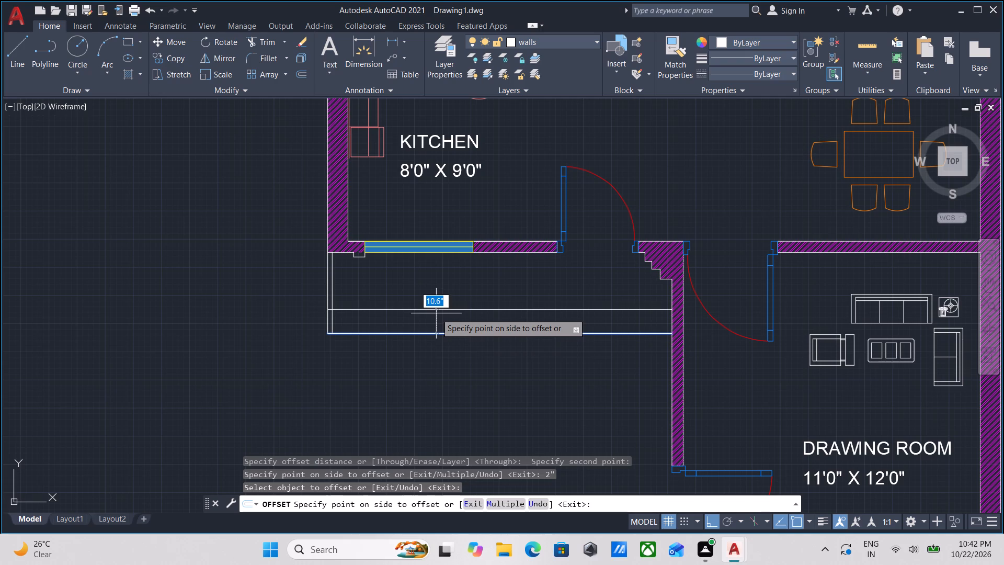
{"action": "key", "text": "2"}
{"action": "key", "text": "shift+quotedbl"}
{"action": "key", "text": "Return"}
{"action": "scroll", "coordinate": [435, 313], "scroll_direction": "down", "scroll_amount": 2}
{"action": "scroll", "coordinate": [452, 307], "scroll_direction": "up", "scroll_amount": 3}
{"action": "key", "text": "Escape"}
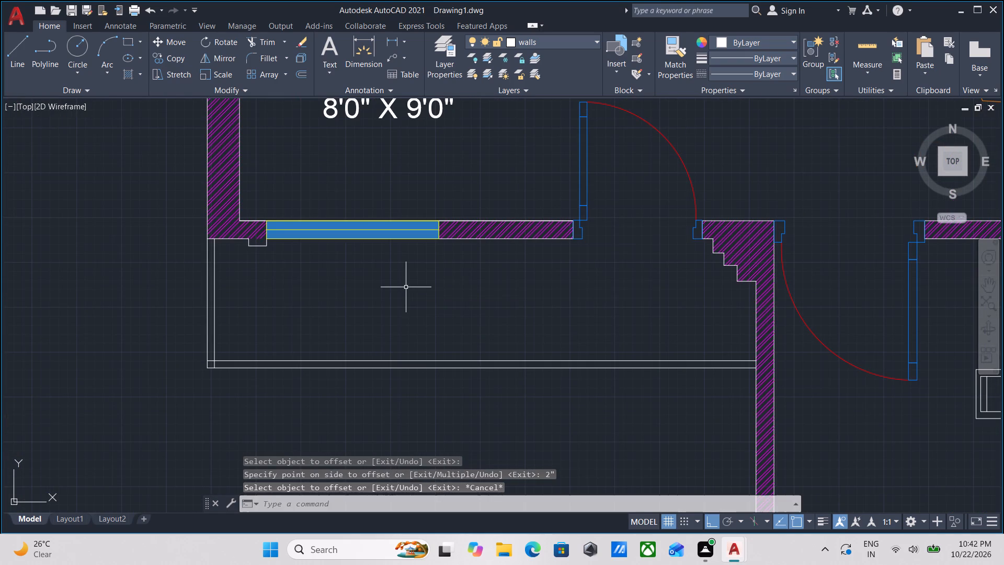
Measure the clear depth of the strip from the kitchen's south wall to the inner offset line.
{"action": "key", "text": "d"}
{"action": "key", "text": "l"}
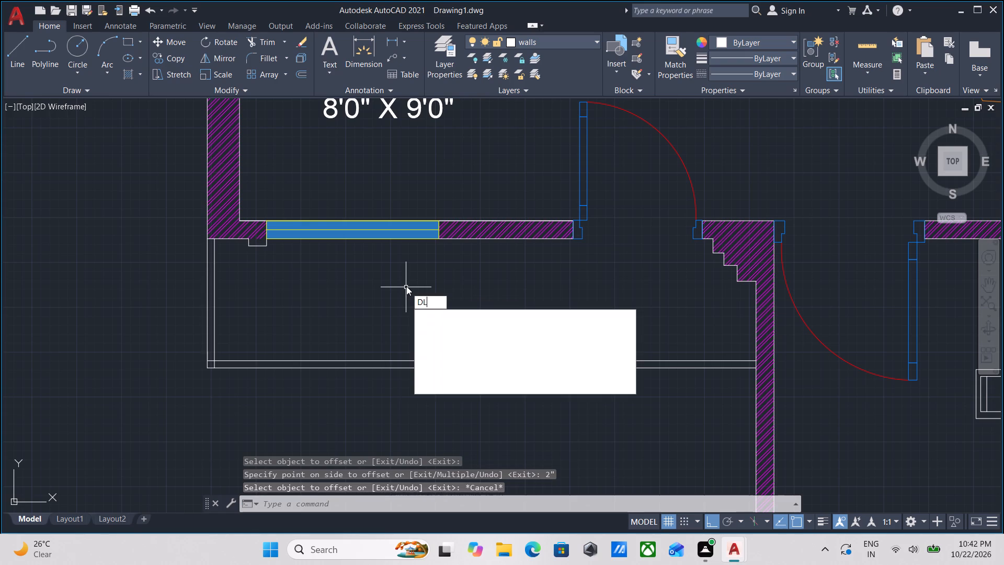
{"action": "key", "text": "i"}
{"action": "key", "text": "Return"}
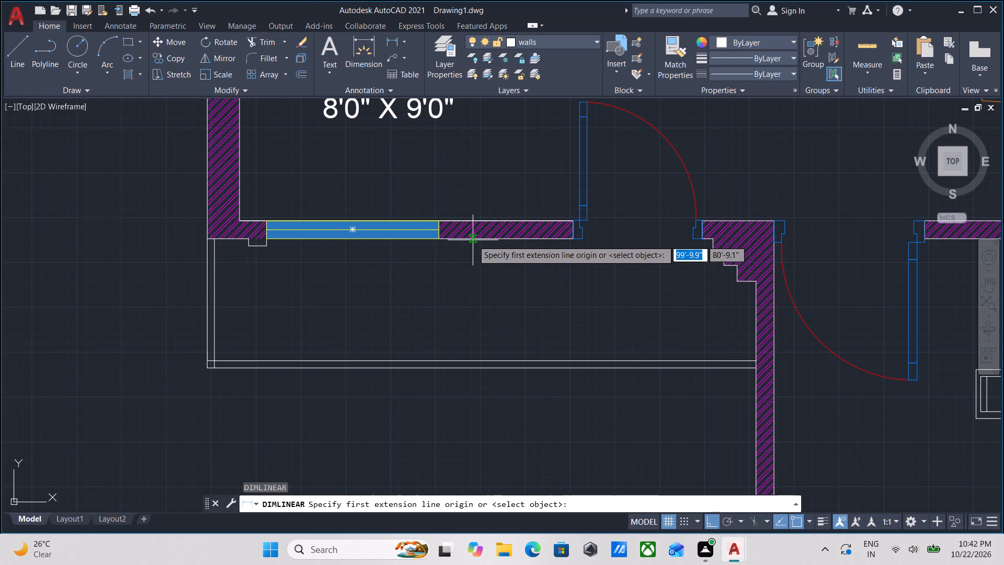
{"action": "left_click", "coordinate": [473, 240]}
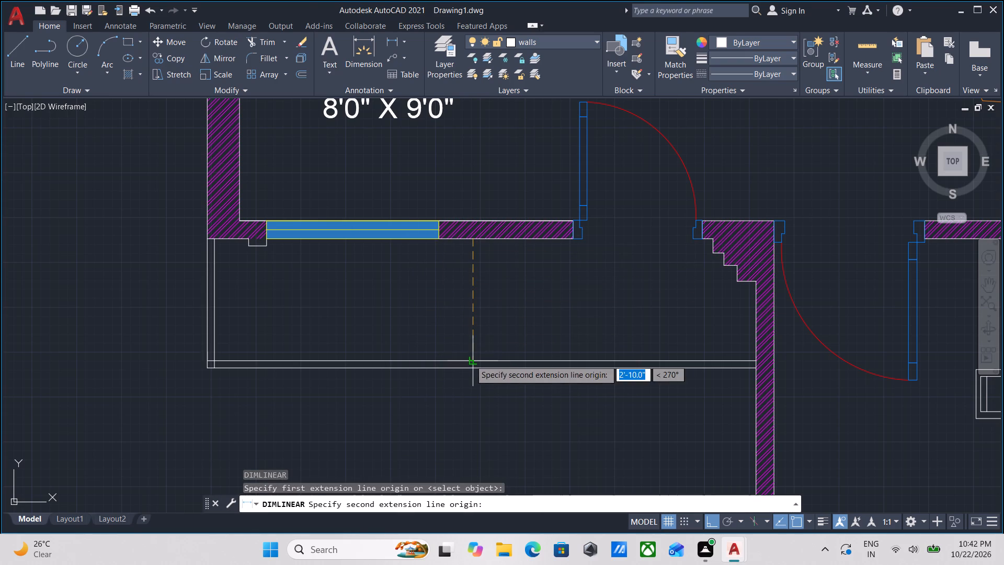
{"action": "left_click", "coordinate": [470, 360]}
{"action": "key", "text": "Escape"}
{"action": "scroll", "coordinate": [472, 346], "scroll_direction": "down", "scroll_amount": 2}
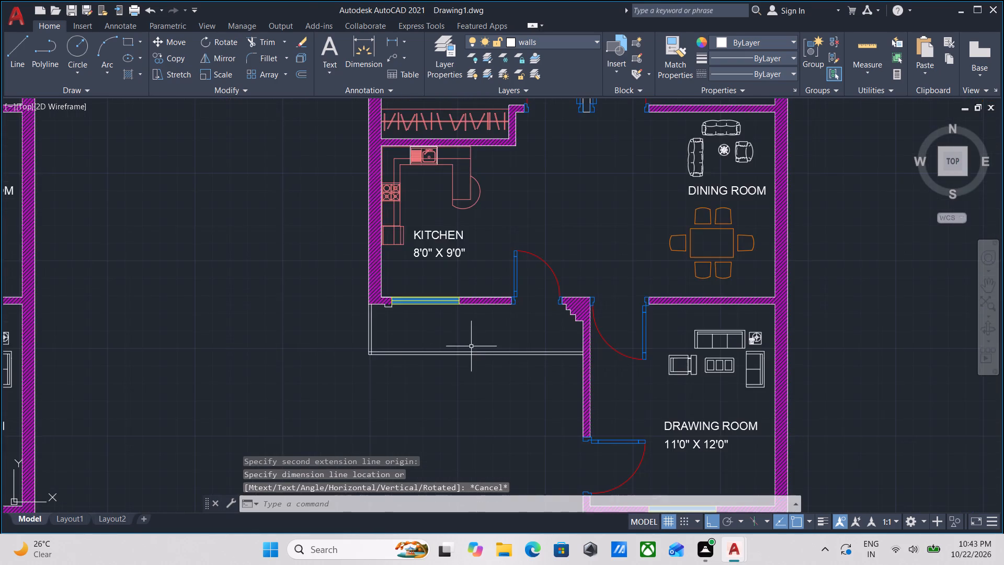
Trim the overlapping ends of the two inner offset lines at the strip's southwest corner.
{"action": "scroll", "coordinate": [355, 342], "scroll_direction": "up", "scroll_amount": 2}
{"action": "middle_click_drag", "start_coordinate": [444, 345], "coordinate": [471, 278]}
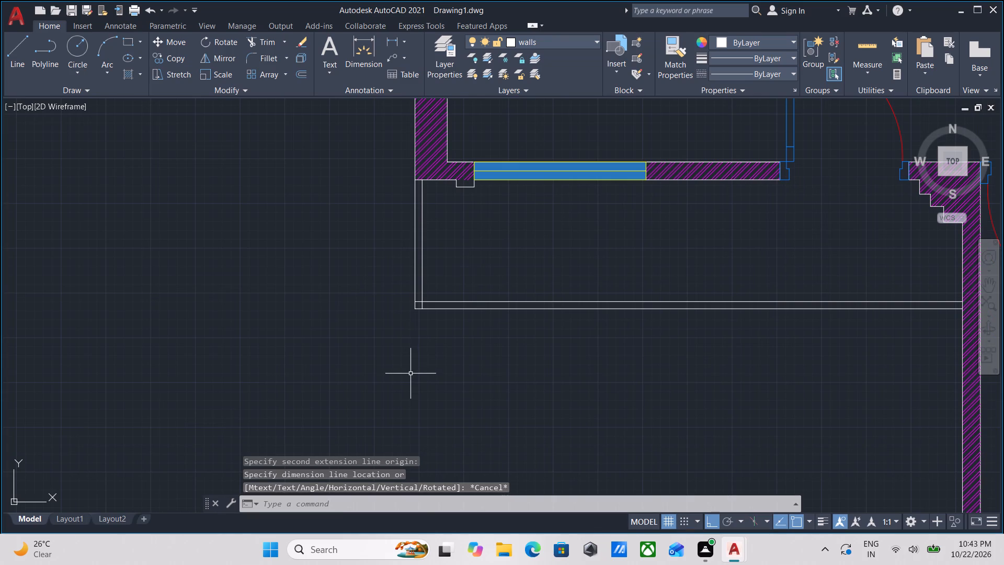
{"action": "key", "text": "t"}
{"action": "key", "text": "r"}
{"action": "key", "text": "Return"}
{"action": "scroll", "coordinate": [414, 334], "scroll_direction": "up", "scroll_amount": 3}
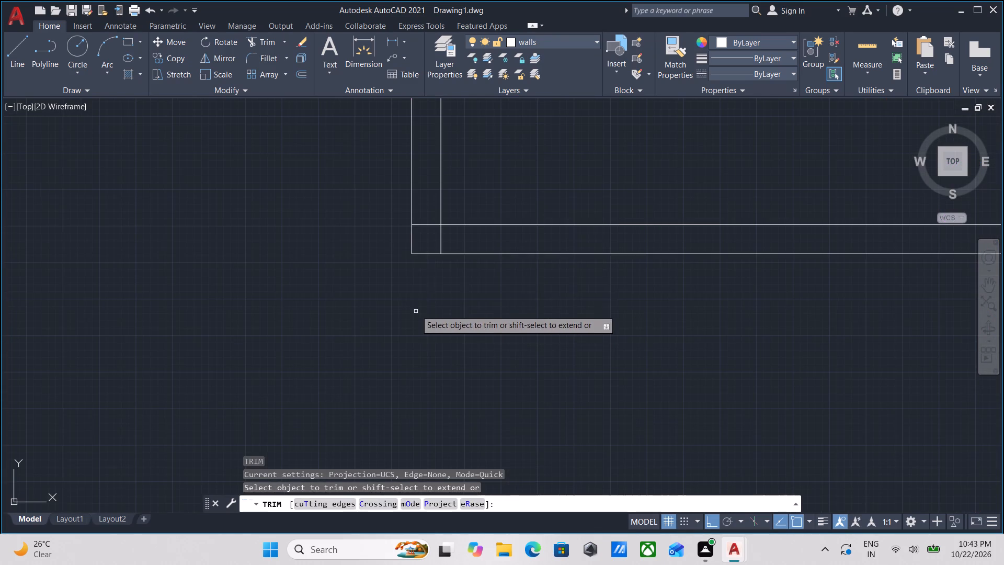
{"action": "left_click", "coordinate": [424, 210]}
{"action": "left_click", "coordinate": [420, 234]}
{"action": "left_click", "coordinate": [431, 238]}
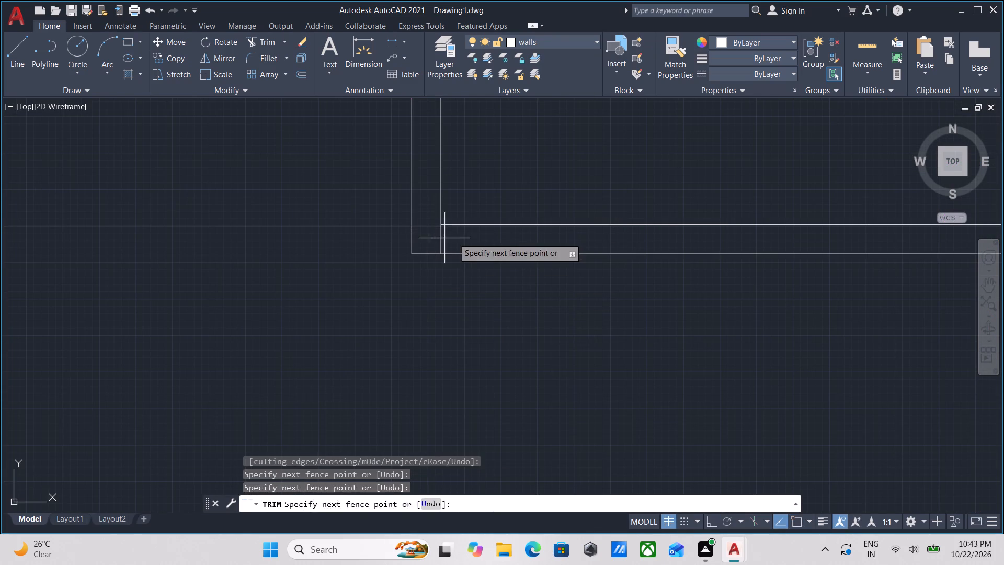
{"action": "left_click", "coordinate": [453, 238]}
{"action": "scroll", "coordinate": [453, 238], "scroll_direction": "down", "scroll_amount": 4}
{"action": "key", "text": "Escape"}
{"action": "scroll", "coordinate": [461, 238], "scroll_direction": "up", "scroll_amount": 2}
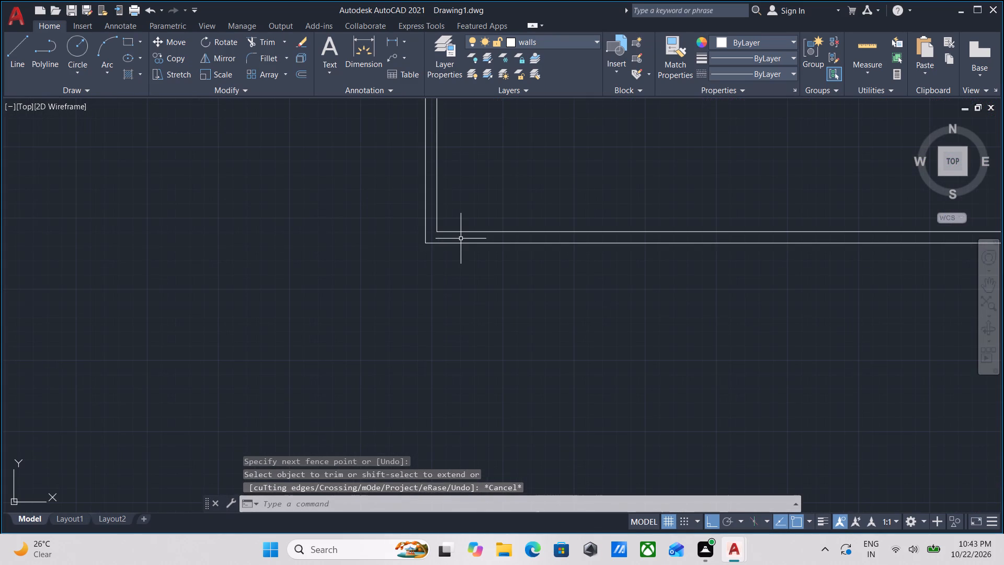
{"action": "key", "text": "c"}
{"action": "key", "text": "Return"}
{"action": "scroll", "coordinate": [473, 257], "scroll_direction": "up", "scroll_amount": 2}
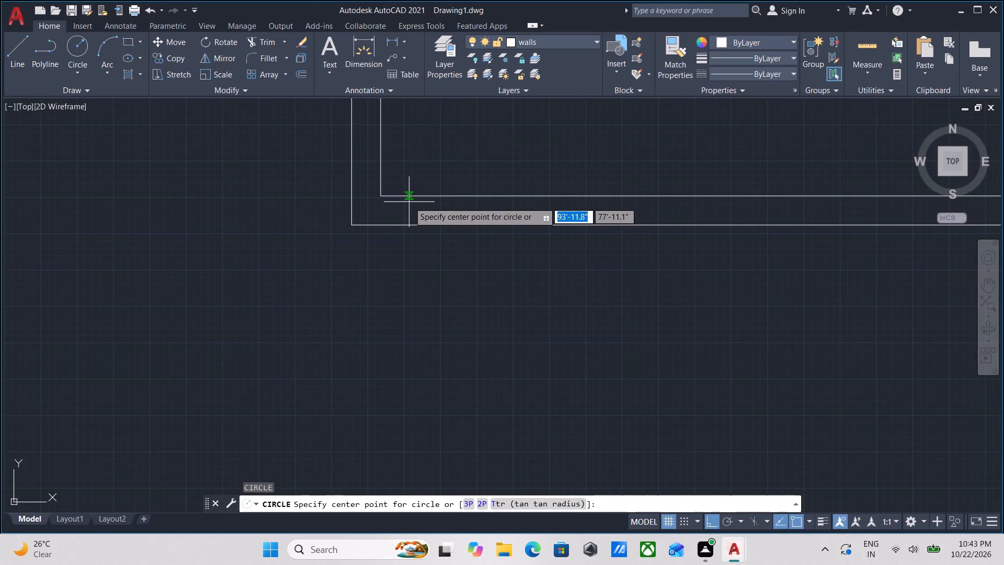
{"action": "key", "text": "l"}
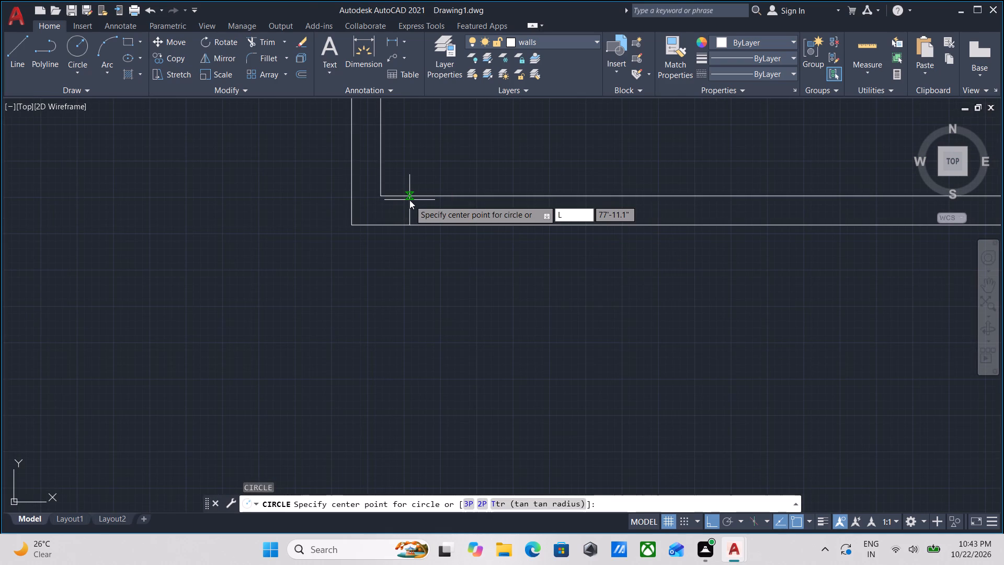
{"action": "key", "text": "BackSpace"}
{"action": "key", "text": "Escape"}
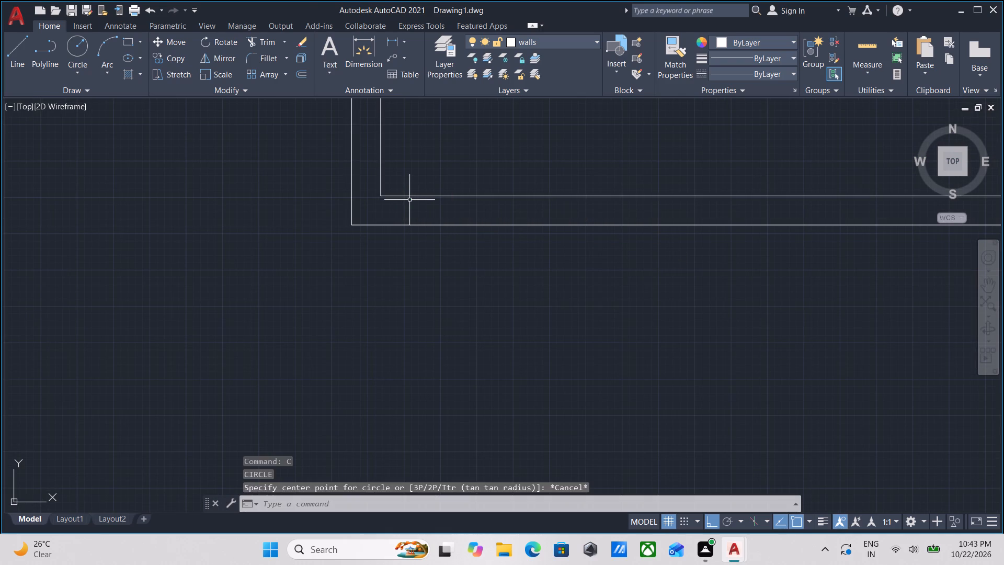
Draw a circle near the southwest corner, centred midway between the strip's two south lines and reaching the outer line.
{"action": "key", "text": "c"}
{"action": "key", "text": "Return"}
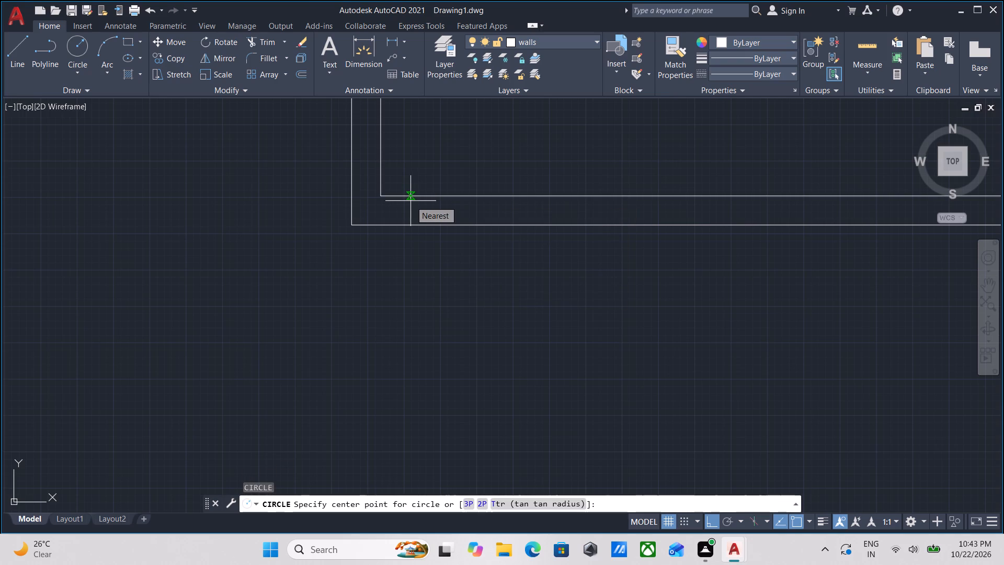
{"action": "key", "text": "m"}
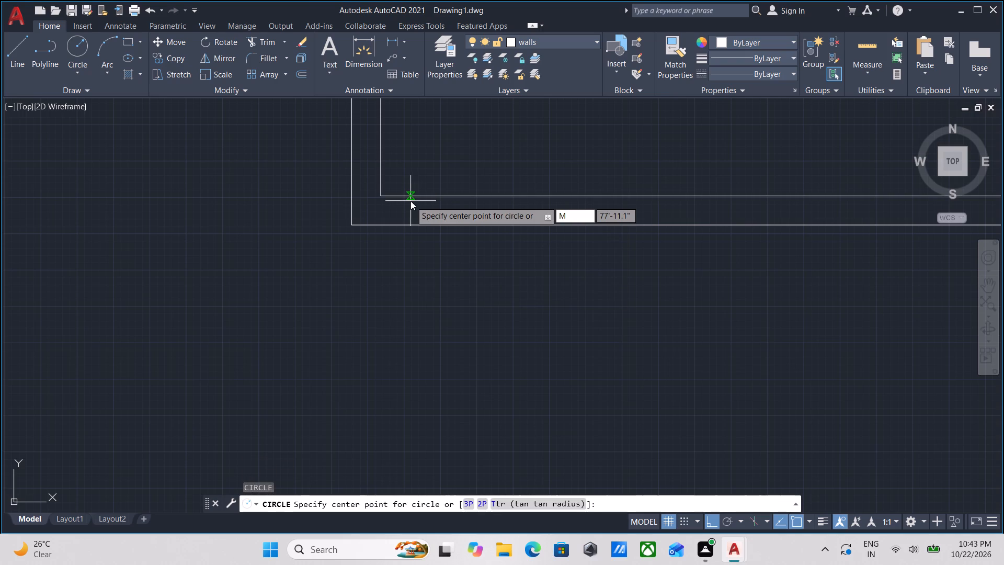
{"action": "key", "text": "2"}
{"action": "key", "text": "p"}
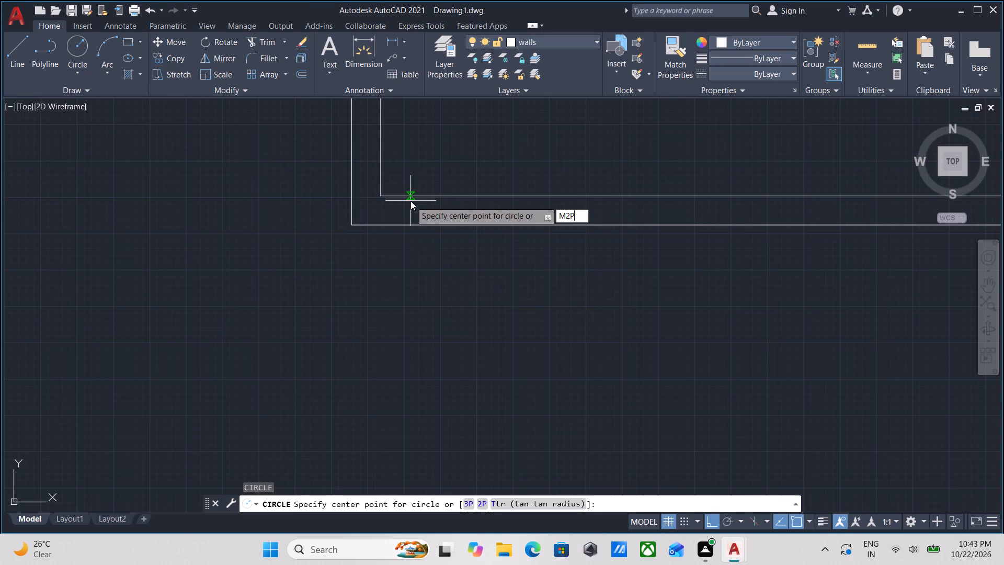
{"action": "key", "text": "Return"}
{"action": "left_click", "coordinate": [412, 198]}
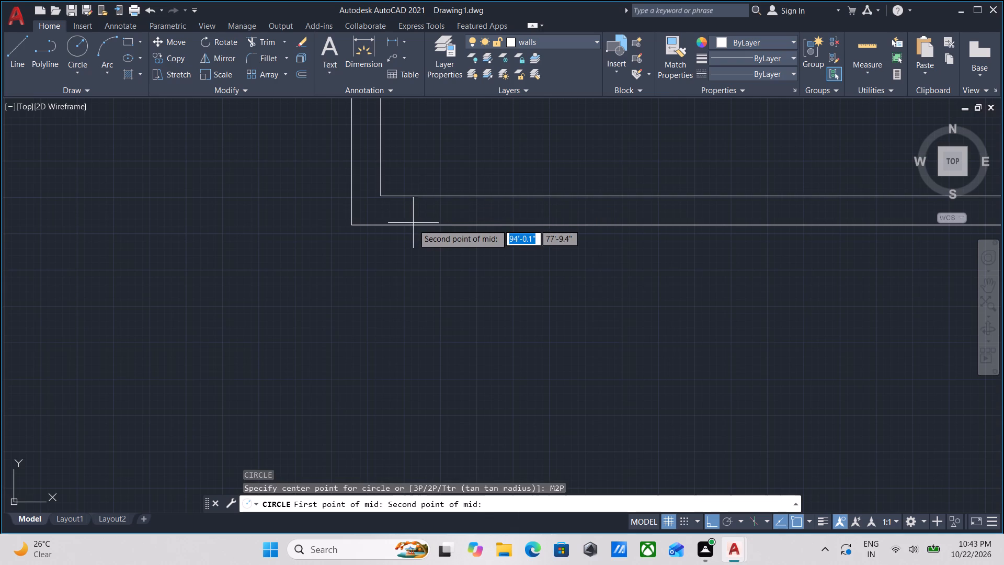
{"action": "left_click", "coordinate": [413, 226]}
{"action": "left_click", "coordinate": [413, 227]}
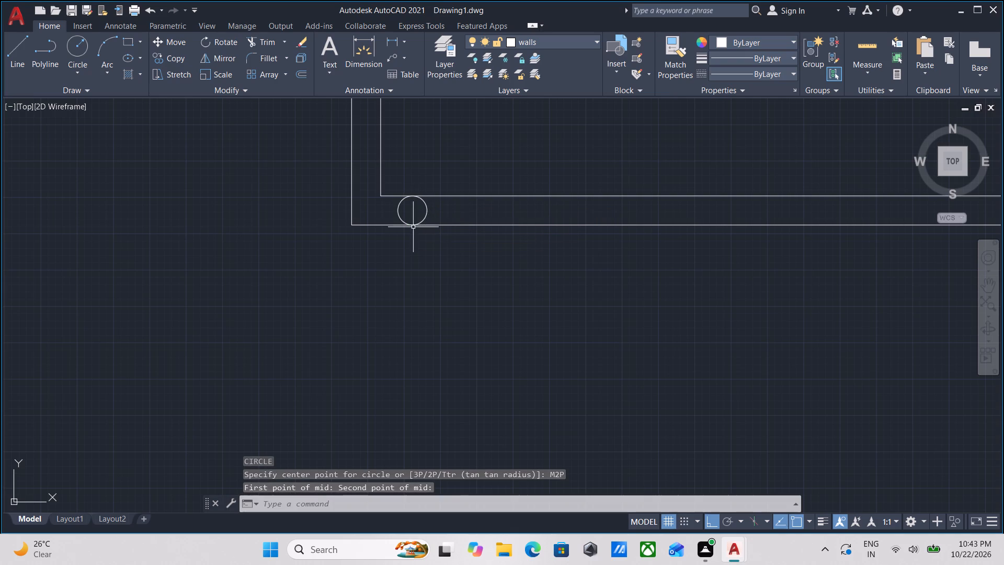
Start a copy of the small circle, using its centre as the base point.
{"action": "left_click_drag", "start_coordinate": [447, 214], "coordinate": [429, 213]}
{"action": "left_click", "coordinate": [404, 207]}
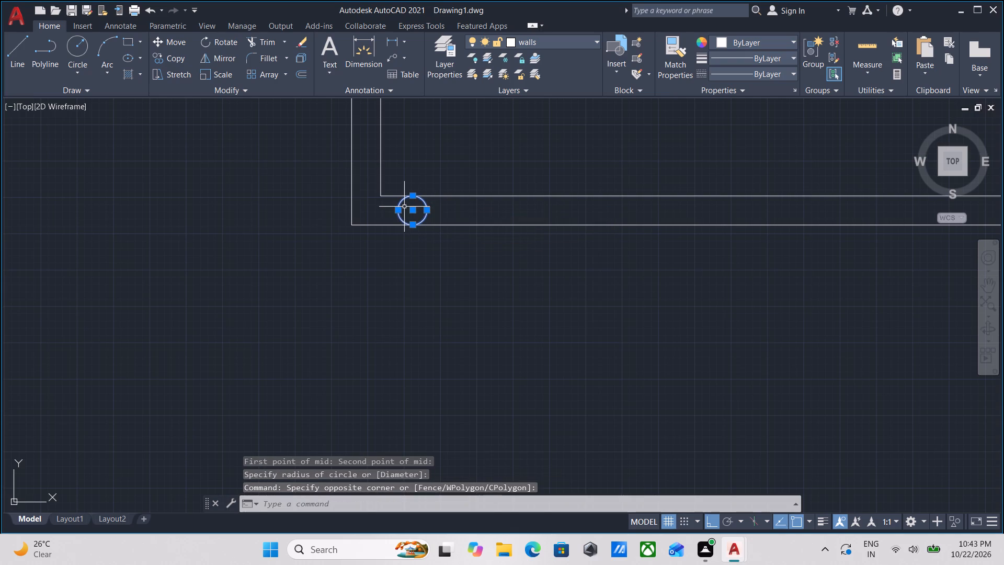
{"action": "type", "text": "CO"}
{"action": "key", "text": "Return"}
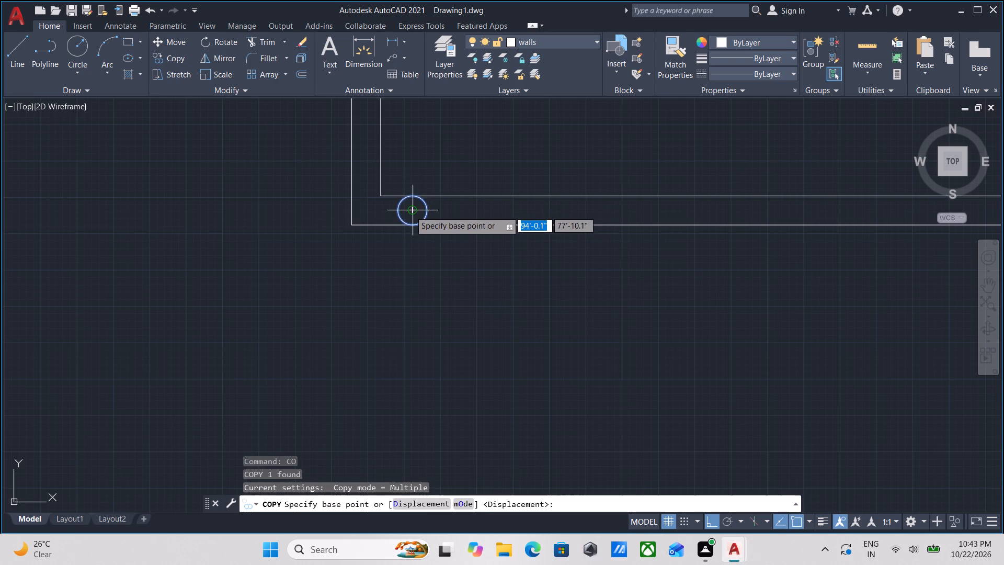
{"action": "left_click", "coordinate": [410, 211]}
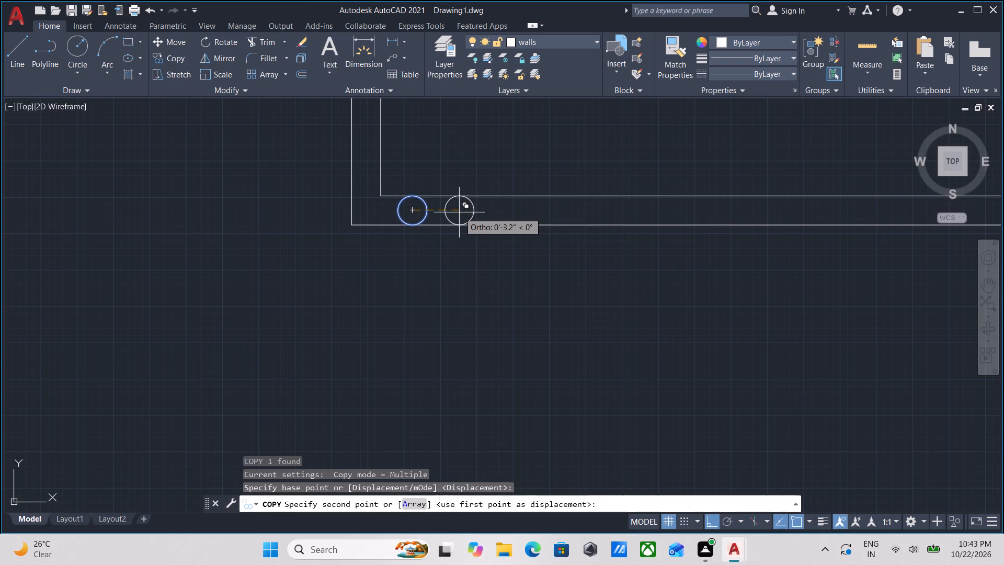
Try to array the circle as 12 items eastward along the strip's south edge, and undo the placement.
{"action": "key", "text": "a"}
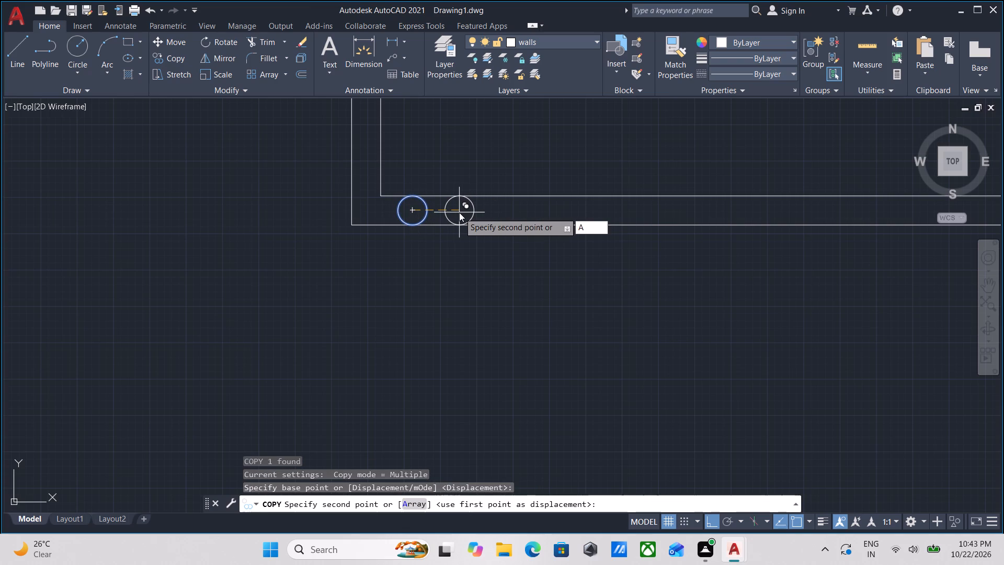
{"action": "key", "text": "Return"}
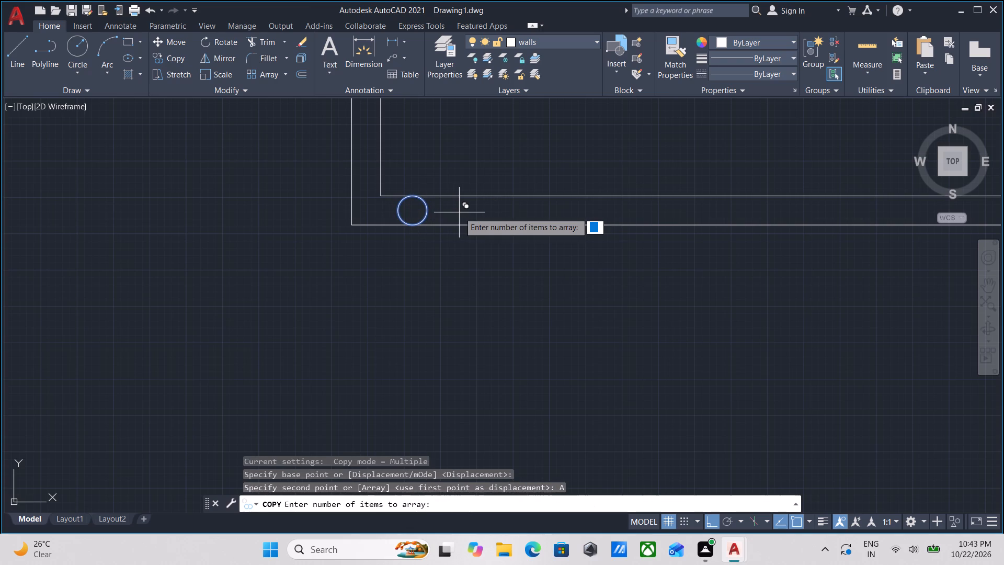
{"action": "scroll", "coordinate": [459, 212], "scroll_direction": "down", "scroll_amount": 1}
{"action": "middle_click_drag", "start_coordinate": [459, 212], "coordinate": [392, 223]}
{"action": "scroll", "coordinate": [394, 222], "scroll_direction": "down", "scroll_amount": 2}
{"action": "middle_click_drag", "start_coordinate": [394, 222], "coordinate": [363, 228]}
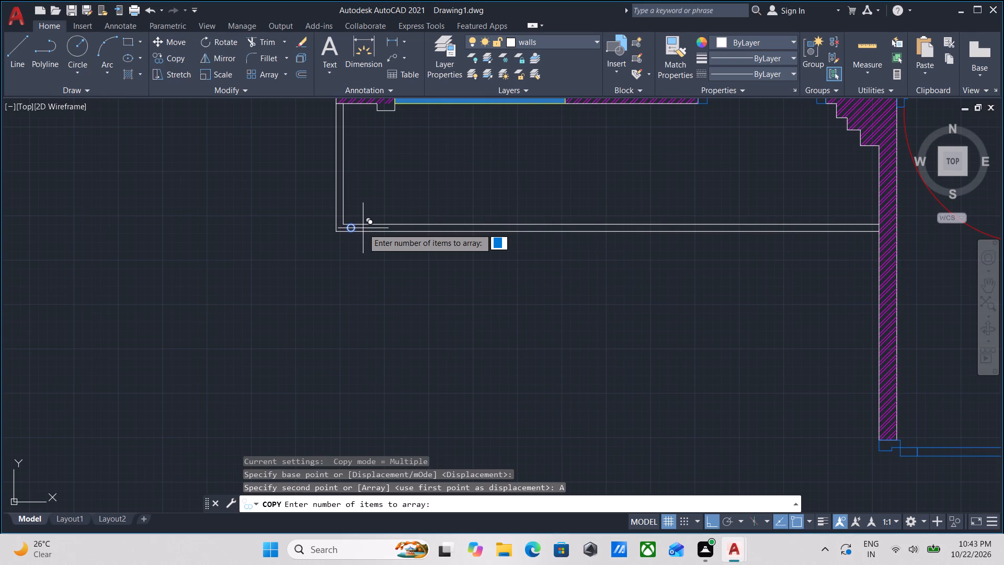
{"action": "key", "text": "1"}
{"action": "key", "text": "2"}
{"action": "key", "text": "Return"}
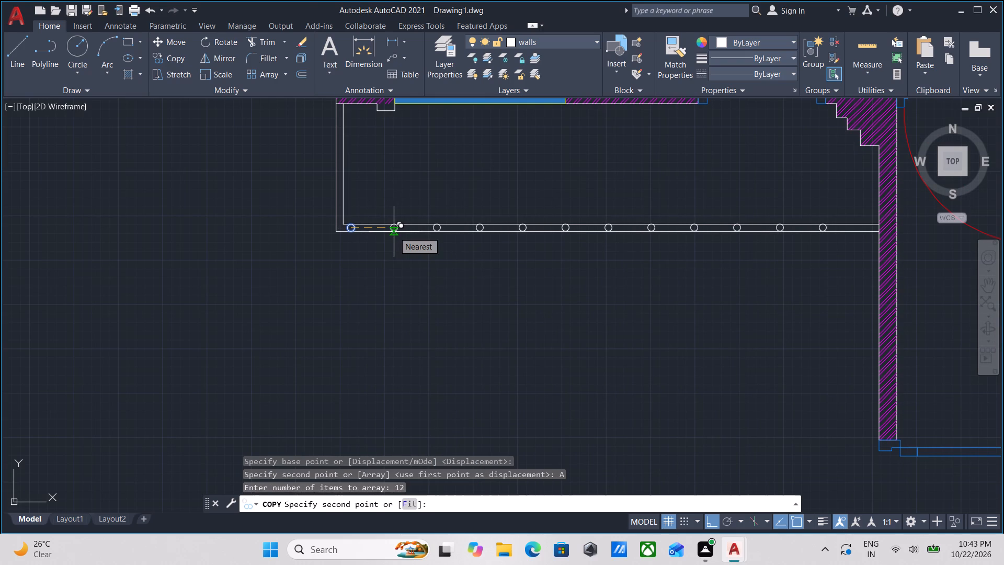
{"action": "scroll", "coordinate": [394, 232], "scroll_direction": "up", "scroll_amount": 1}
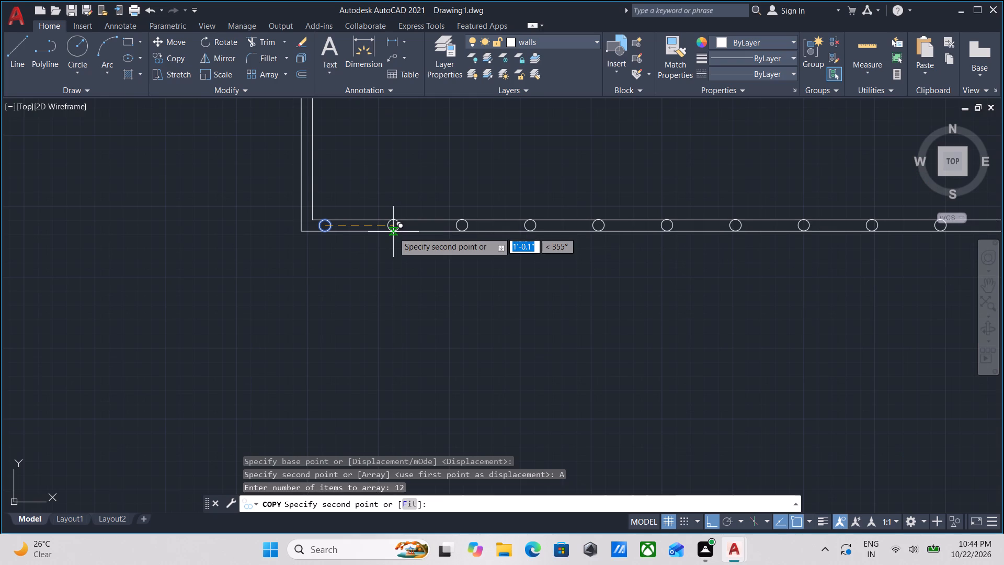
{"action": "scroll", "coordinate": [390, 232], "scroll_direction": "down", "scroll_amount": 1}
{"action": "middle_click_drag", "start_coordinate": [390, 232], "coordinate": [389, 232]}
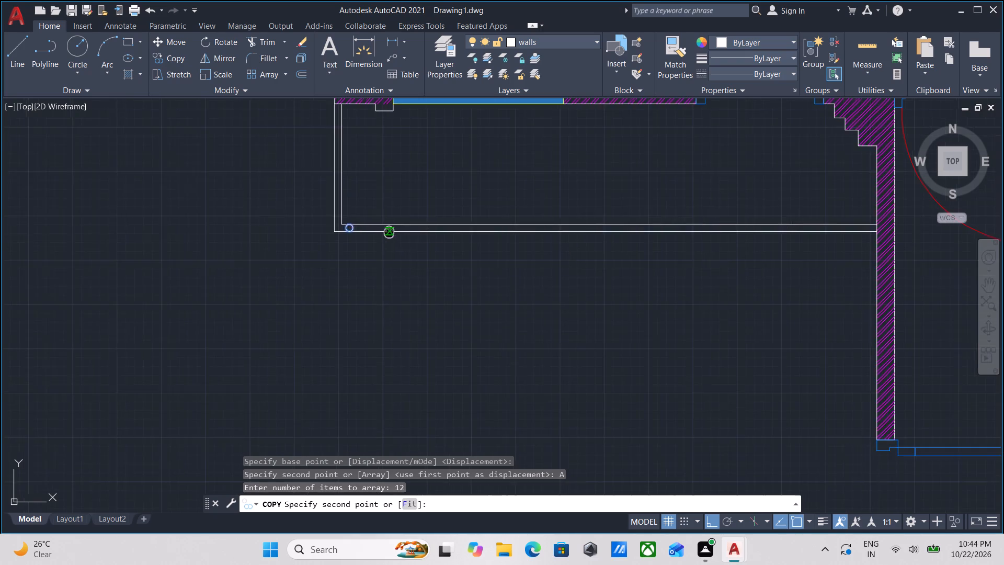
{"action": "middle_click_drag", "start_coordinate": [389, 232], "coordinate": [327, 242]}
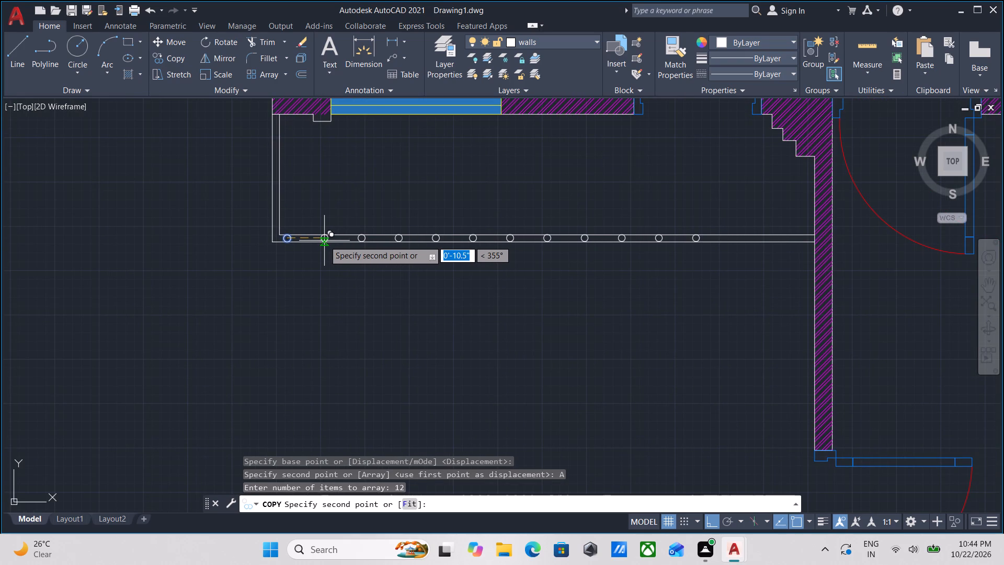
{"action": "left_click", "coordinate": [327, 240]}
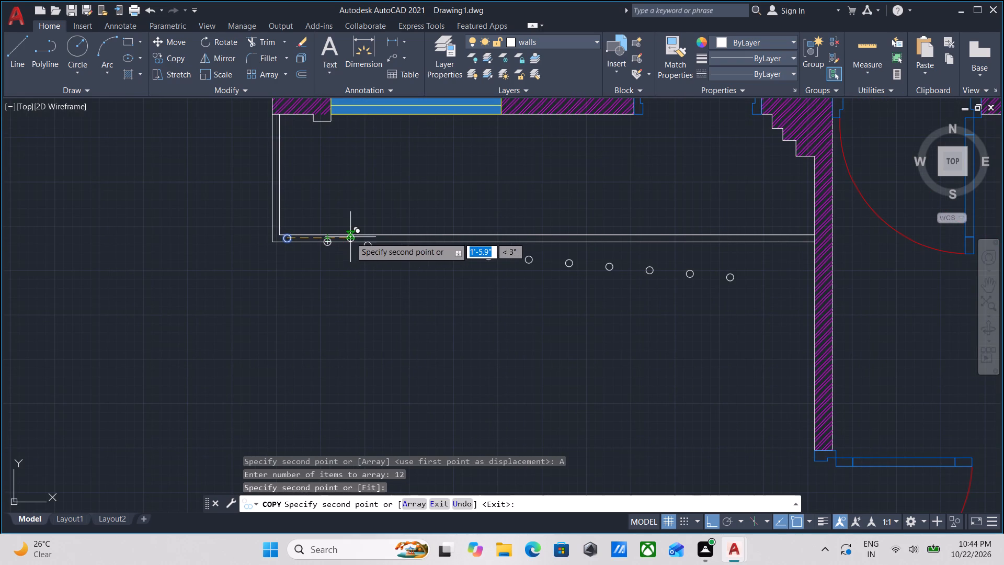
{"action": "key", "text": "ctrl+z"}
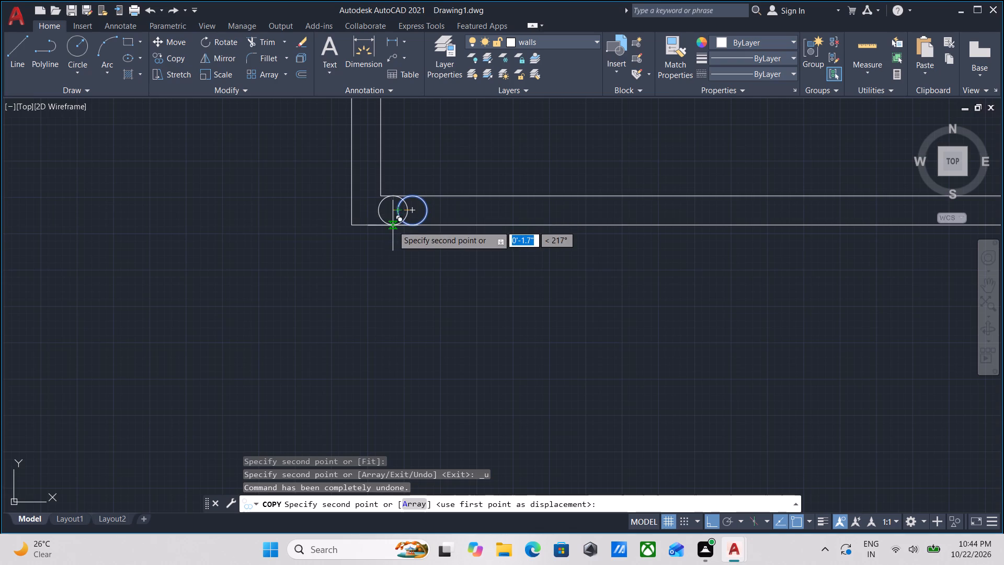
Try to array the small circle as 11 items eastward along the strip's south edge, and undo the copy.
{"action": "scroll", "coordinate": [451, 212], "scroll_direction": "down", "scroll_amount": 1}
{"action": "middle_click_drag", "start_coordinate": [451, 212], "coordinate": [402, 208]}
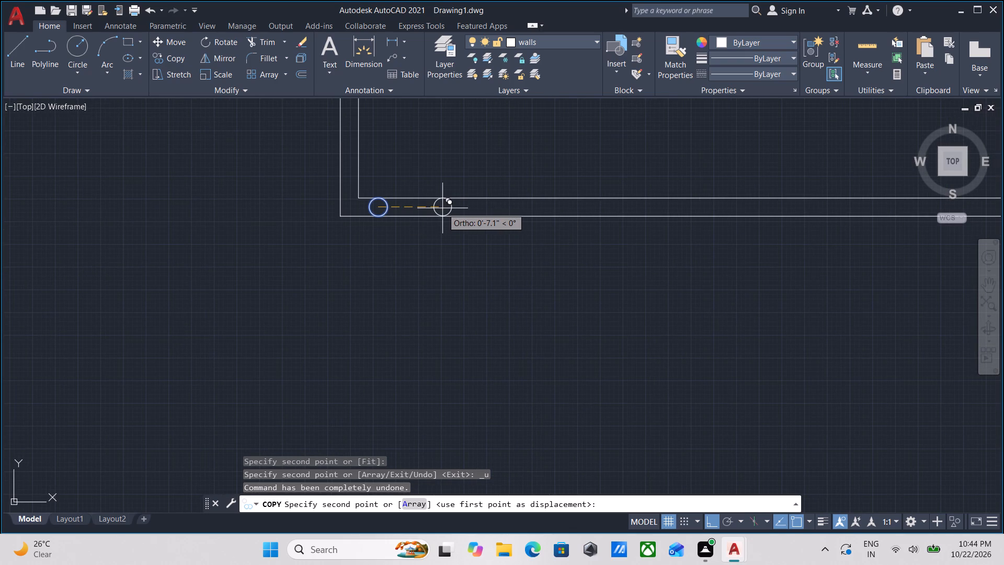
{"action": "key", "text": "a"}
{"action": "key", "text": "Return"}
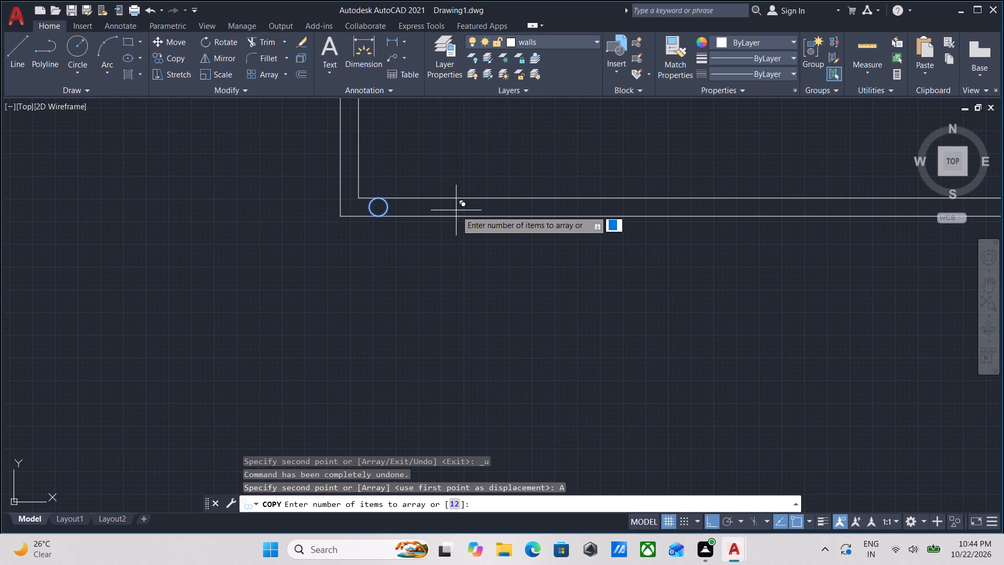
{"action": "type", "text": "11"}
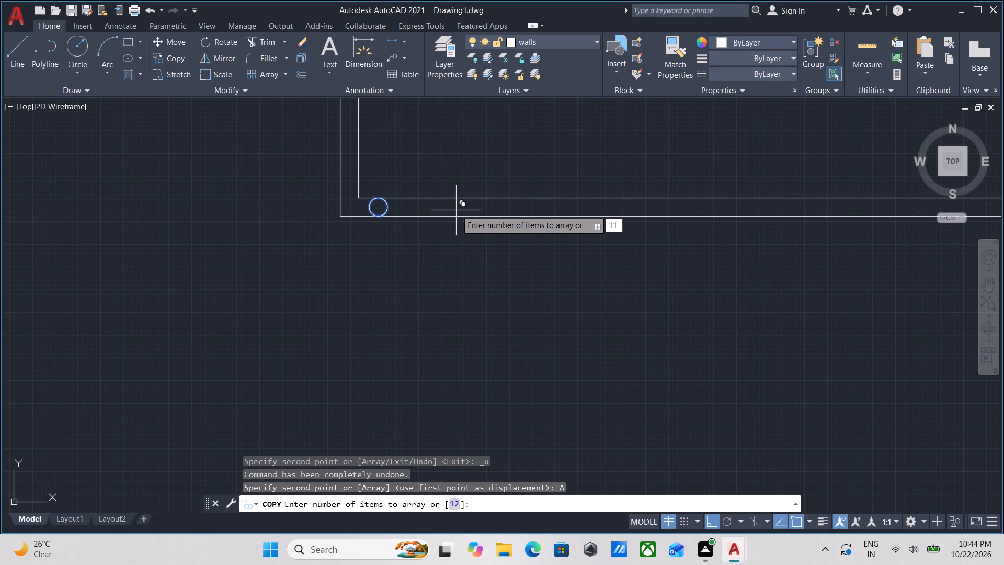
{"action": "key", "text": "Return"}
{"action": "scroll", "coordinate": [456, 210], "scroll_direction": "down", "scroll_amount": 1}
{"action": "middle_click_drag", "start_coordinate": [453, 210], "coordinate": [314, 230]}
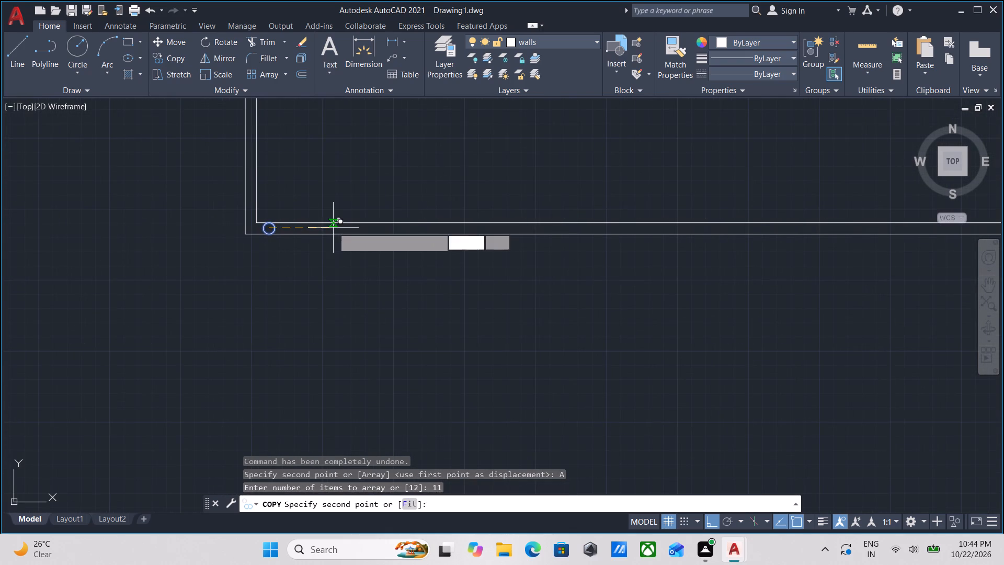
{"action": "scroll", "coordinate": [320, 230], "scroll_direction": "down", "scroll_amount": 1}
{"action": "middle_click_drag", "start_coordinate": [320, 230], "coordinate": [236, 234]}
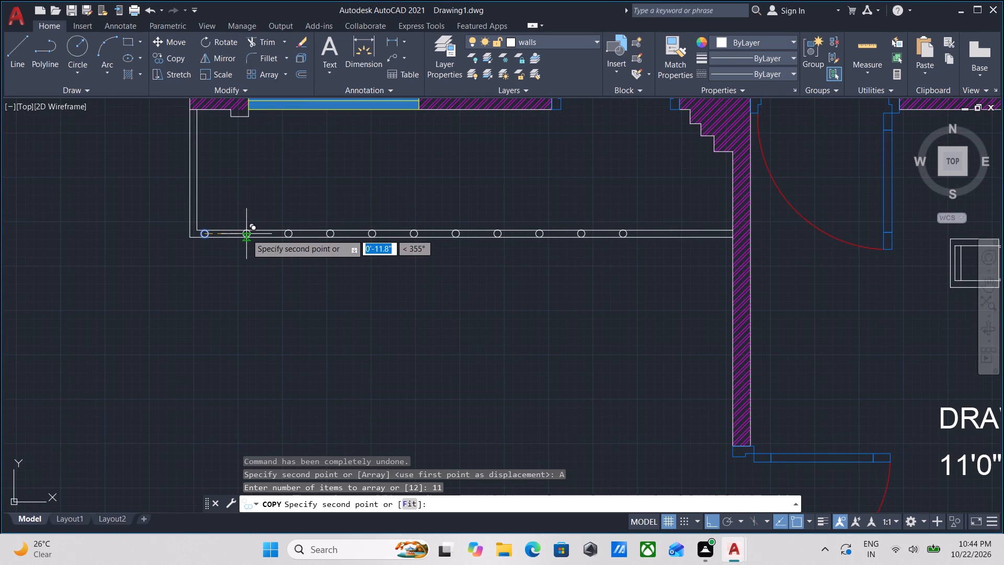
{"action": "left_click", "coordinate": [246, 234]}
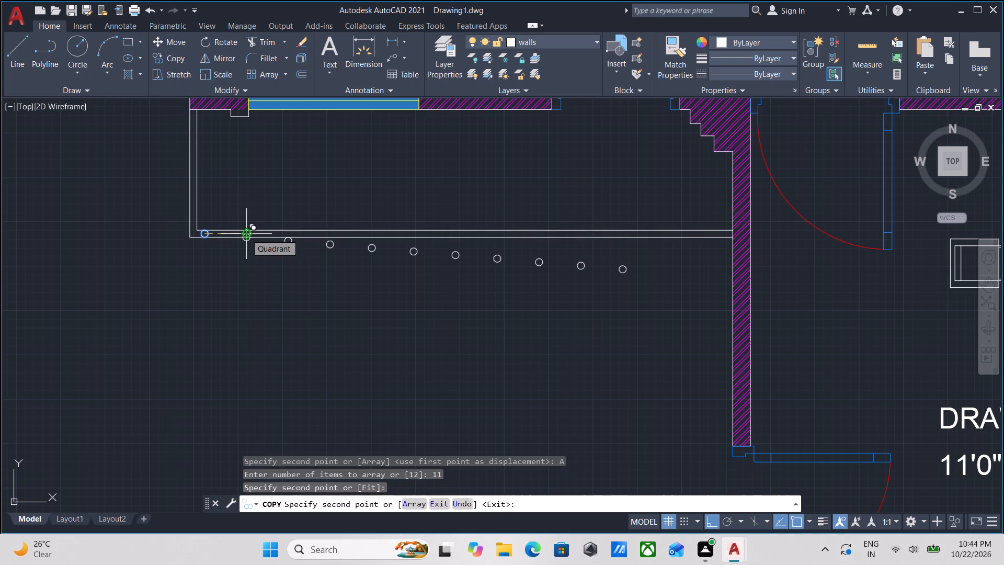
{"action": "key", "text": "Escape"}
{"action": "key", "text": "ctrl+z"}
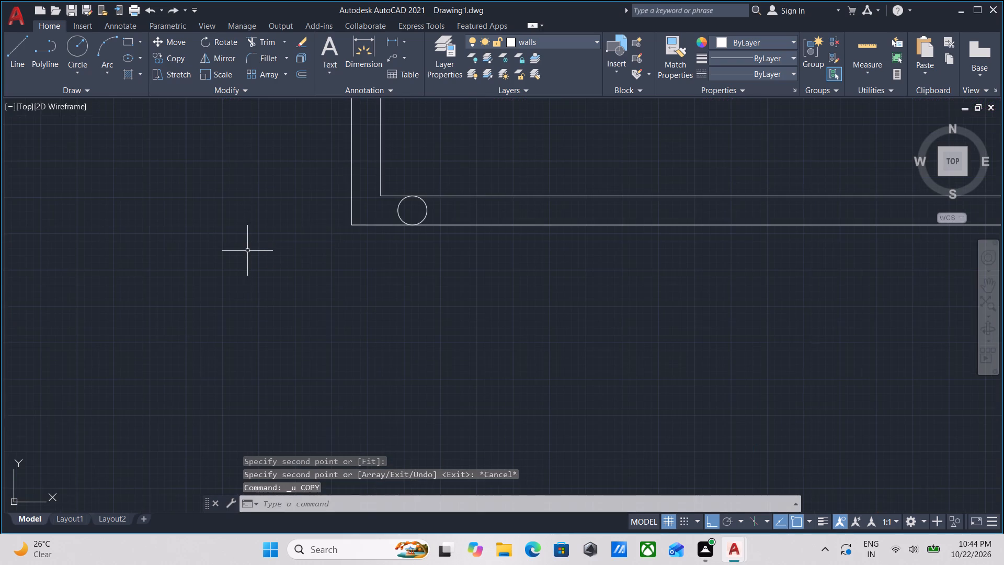
Start a copy of the small circle near the strip's southwest corner, using its centre as the base point.
{"action": "scroll", "coordinate": [460, 201], "scroll_direction": "up", "scroll_amount": 1}
{"action": "left_click", "coordinate": [424, 218]}
{"action": "left_click", "coordinate": [392, 210]}
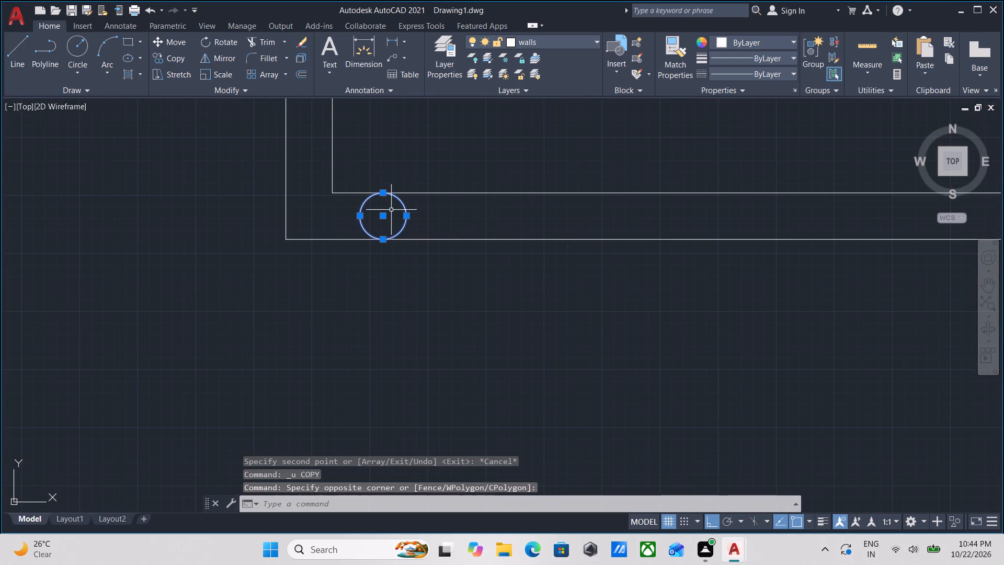
{"action": "type", "text": "CO"}
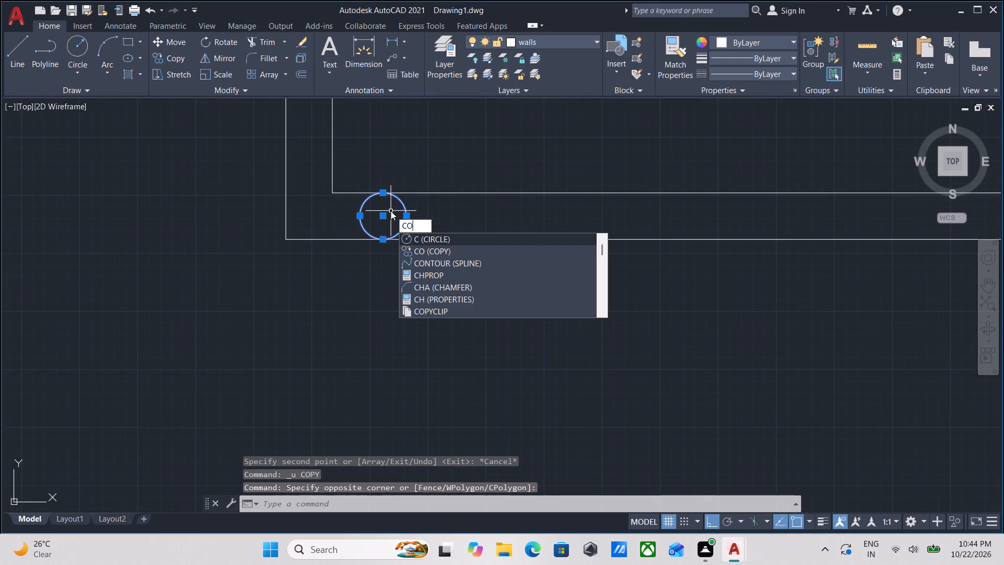
{"action": "key", "text": "Return"}
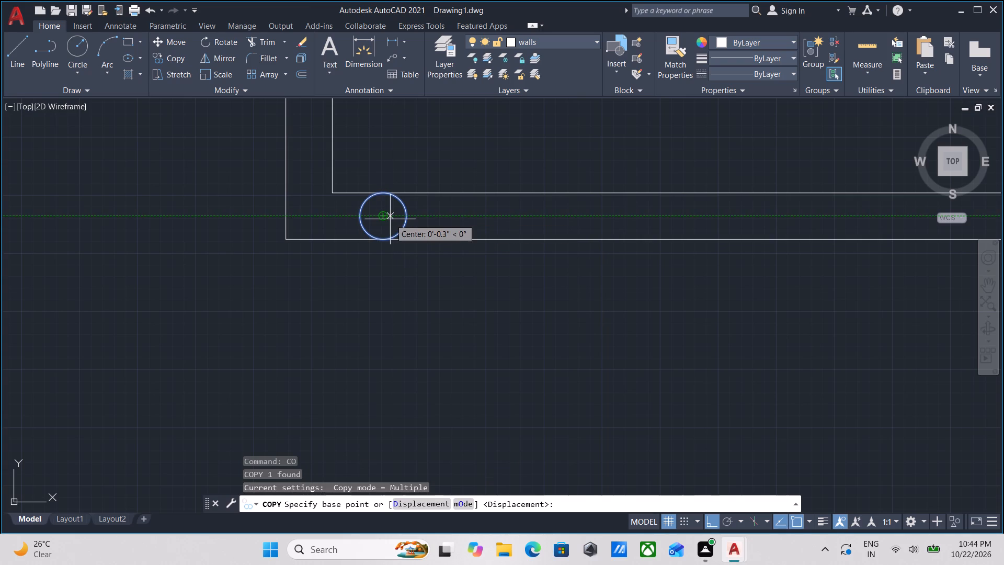
{"action": "left_click", "coordinate": [383, 219]}
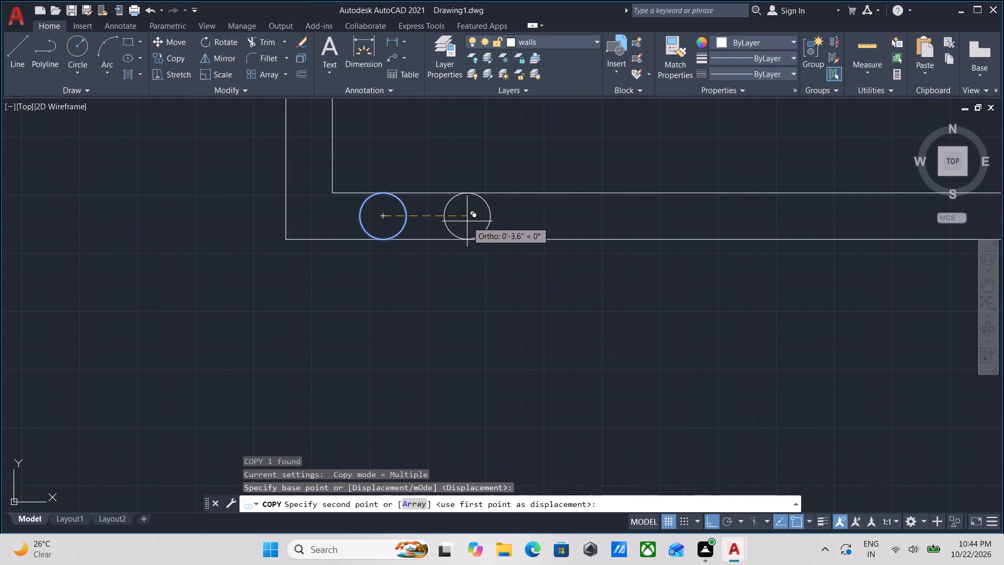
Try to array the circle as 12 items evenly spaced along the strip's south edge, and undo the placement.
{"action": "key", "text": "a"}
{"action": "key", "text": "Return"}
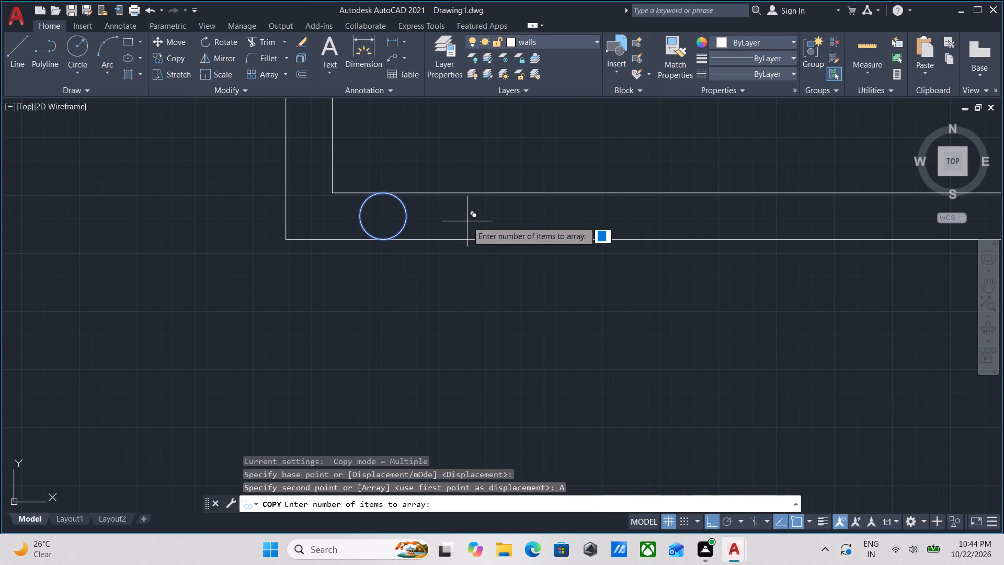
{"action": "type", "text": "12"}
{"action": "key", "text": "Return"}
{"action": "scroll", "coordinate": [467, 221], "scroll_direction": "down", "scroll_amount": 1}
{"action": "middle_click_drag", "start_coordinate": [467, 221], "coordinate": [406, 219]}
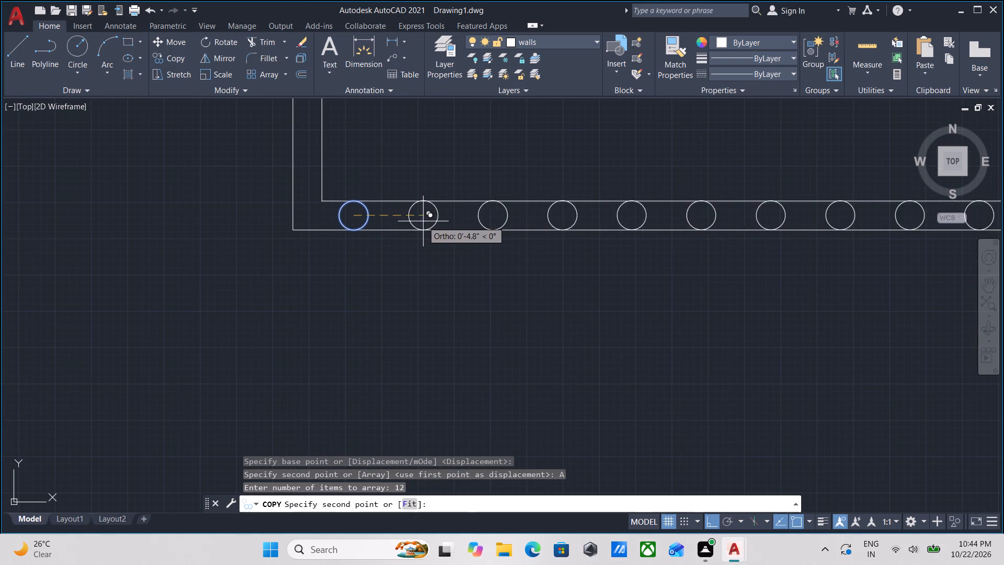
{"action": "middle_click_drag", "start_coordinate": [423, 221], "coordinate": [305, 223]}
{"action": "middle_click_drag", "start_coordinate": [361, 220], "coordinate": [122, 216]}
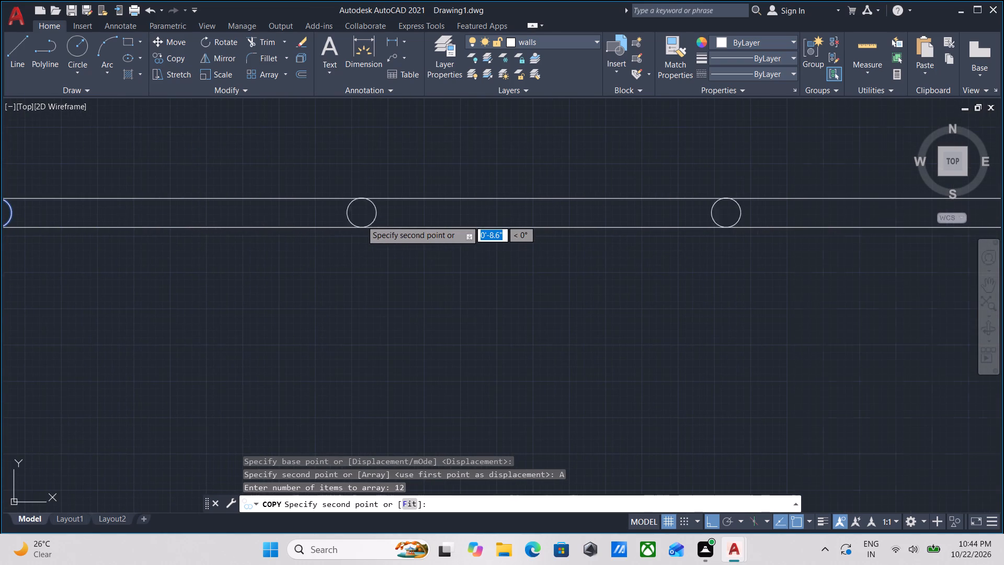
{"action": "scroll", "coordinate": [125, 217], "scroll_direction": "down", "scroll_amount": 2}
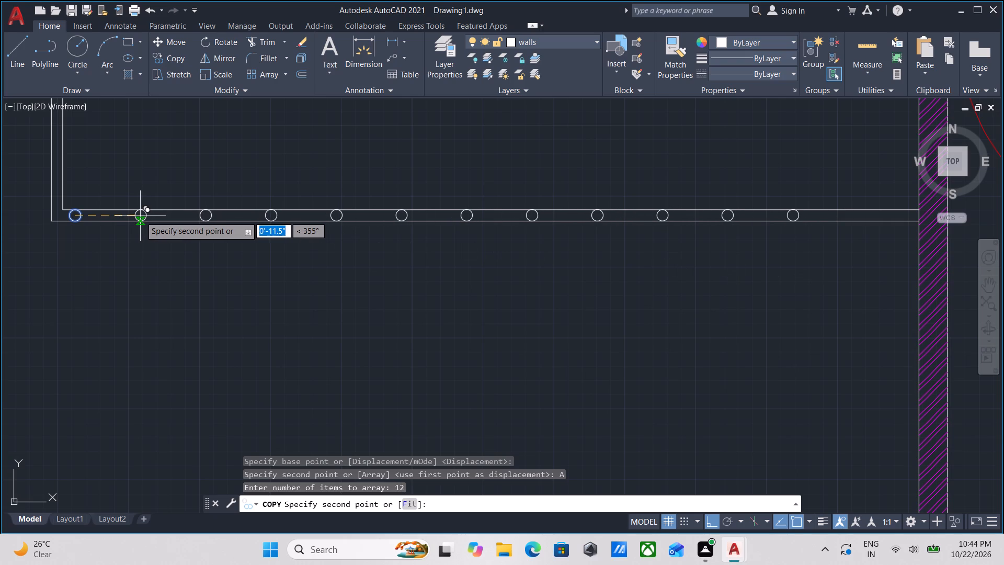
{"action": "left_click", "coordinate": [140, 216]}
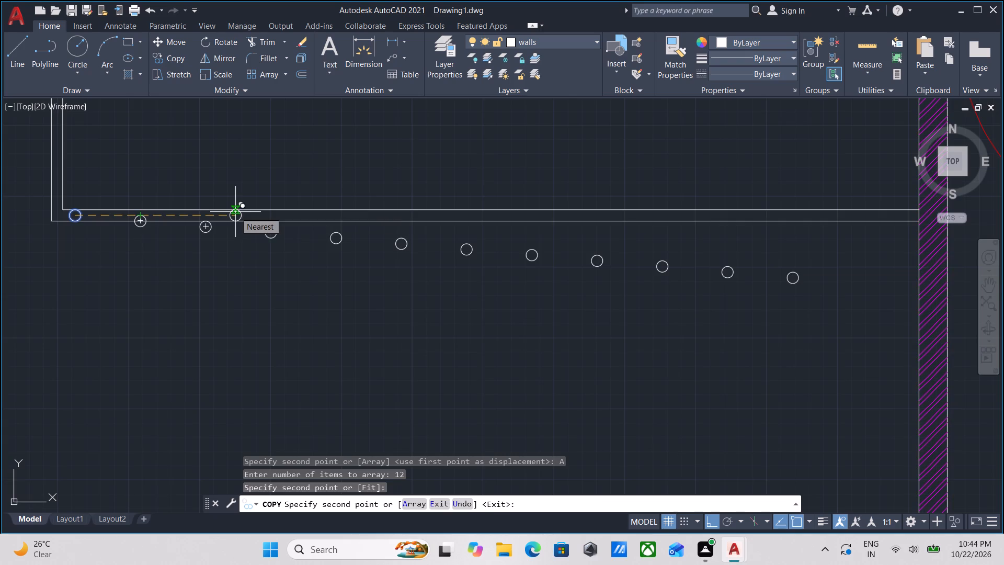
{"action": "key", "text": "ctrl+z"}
Place a single copy of the circle 11" to the east between the strip's two south lines.
{"action": "middle_click_drag", "start_coordinate": [498, 218], "coordinate": [342, 212]}
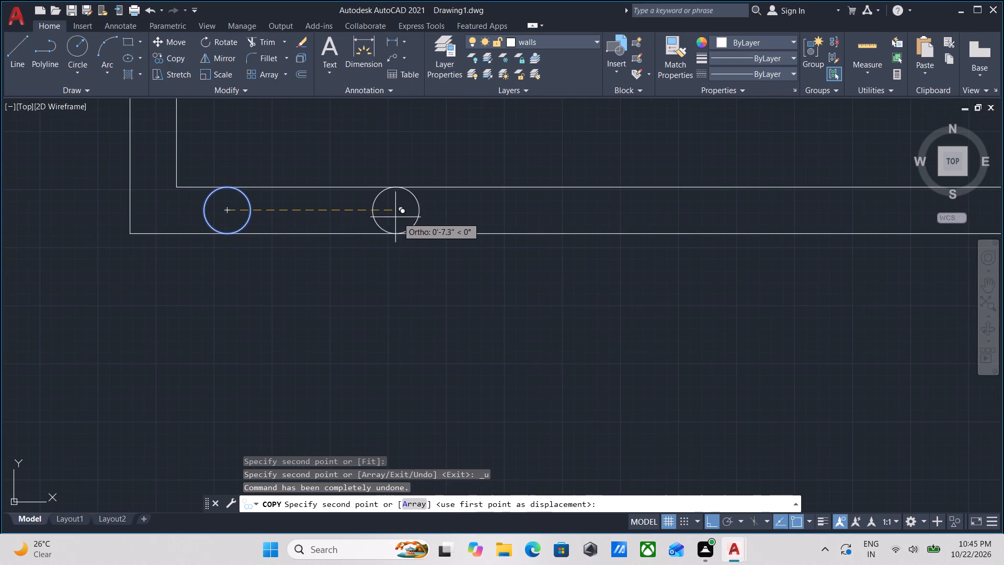
{"action": "scroll", "coordinate": [405, 217], "scroll_direction": "down", "scroll_amount": 1}
{"action": "middle_click", "coordinate": [405, 217]}
{"action": "scroll", "coordinate": [411, 216], "scroll_direction": "down", "scroll_amount": 1}
{"action": "middle_click_drag", "start_coordinate": [411, 216], "coordinate": [345, 216]}
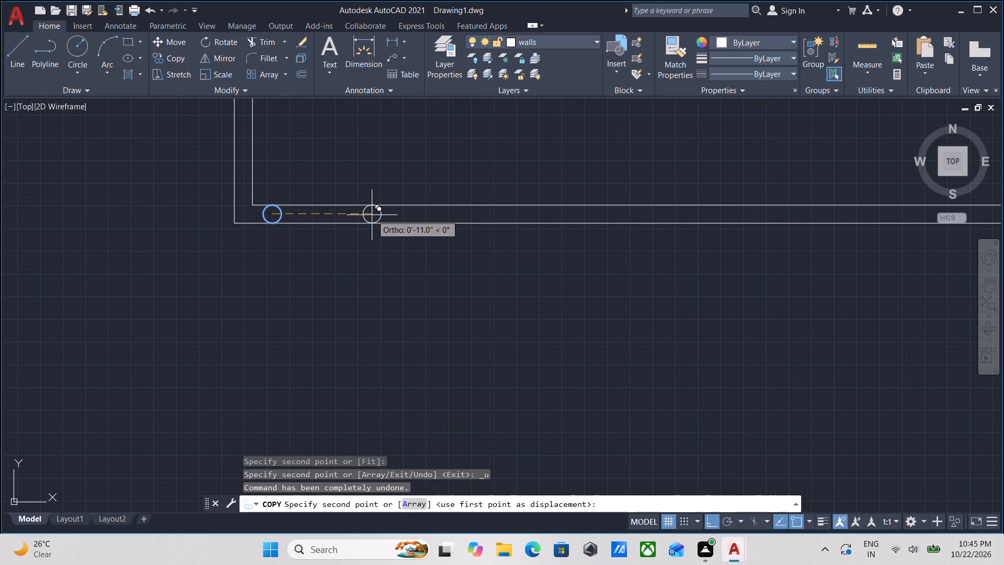
{"action": "type", "text": "11"}
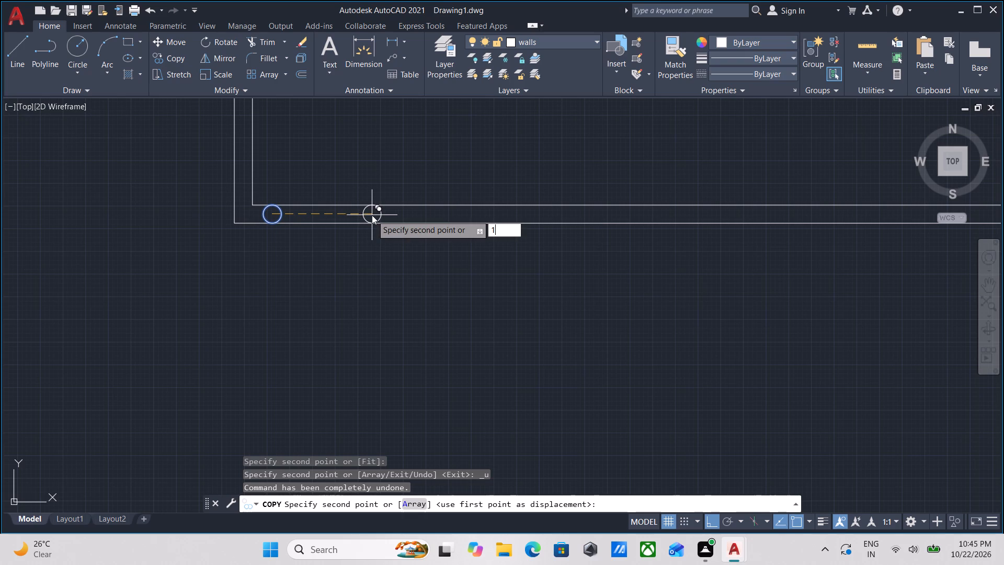
{"action": "key", "text": "Return"}
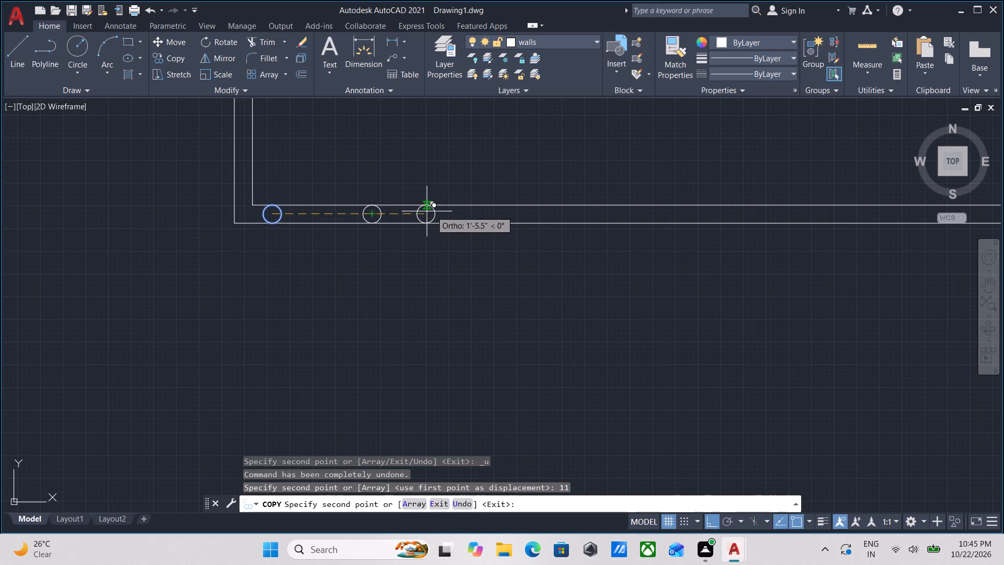
{"action": "key", "text": "Escape"}
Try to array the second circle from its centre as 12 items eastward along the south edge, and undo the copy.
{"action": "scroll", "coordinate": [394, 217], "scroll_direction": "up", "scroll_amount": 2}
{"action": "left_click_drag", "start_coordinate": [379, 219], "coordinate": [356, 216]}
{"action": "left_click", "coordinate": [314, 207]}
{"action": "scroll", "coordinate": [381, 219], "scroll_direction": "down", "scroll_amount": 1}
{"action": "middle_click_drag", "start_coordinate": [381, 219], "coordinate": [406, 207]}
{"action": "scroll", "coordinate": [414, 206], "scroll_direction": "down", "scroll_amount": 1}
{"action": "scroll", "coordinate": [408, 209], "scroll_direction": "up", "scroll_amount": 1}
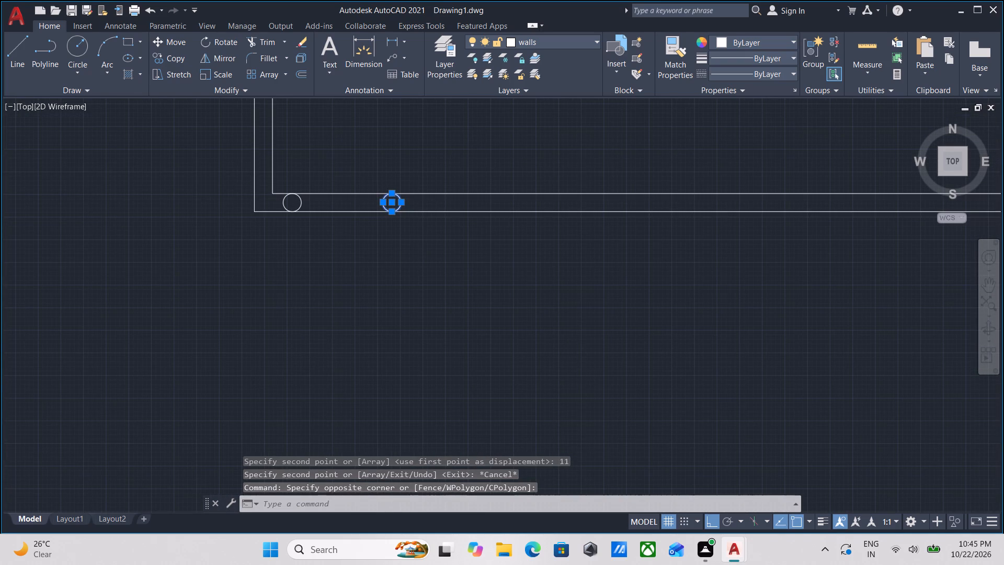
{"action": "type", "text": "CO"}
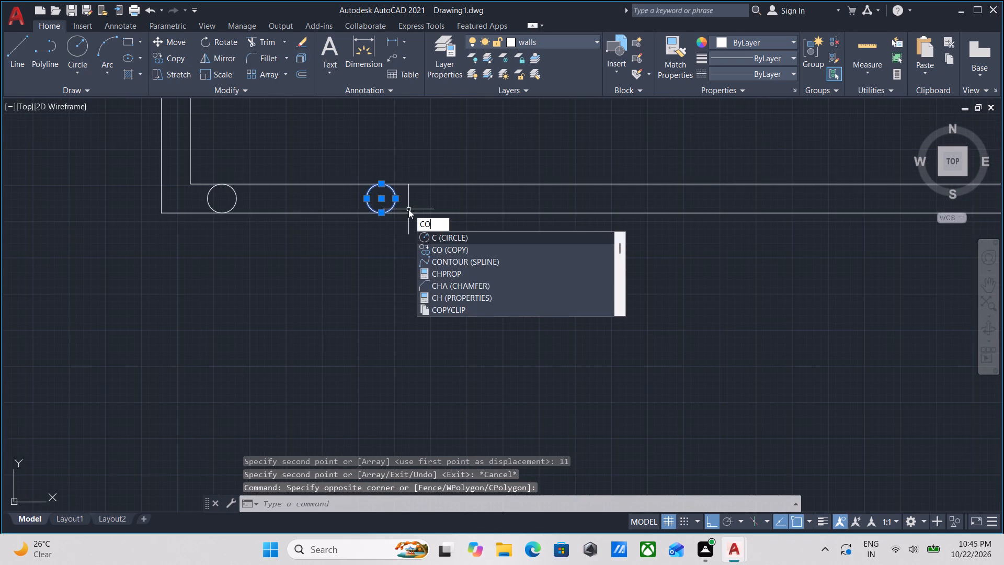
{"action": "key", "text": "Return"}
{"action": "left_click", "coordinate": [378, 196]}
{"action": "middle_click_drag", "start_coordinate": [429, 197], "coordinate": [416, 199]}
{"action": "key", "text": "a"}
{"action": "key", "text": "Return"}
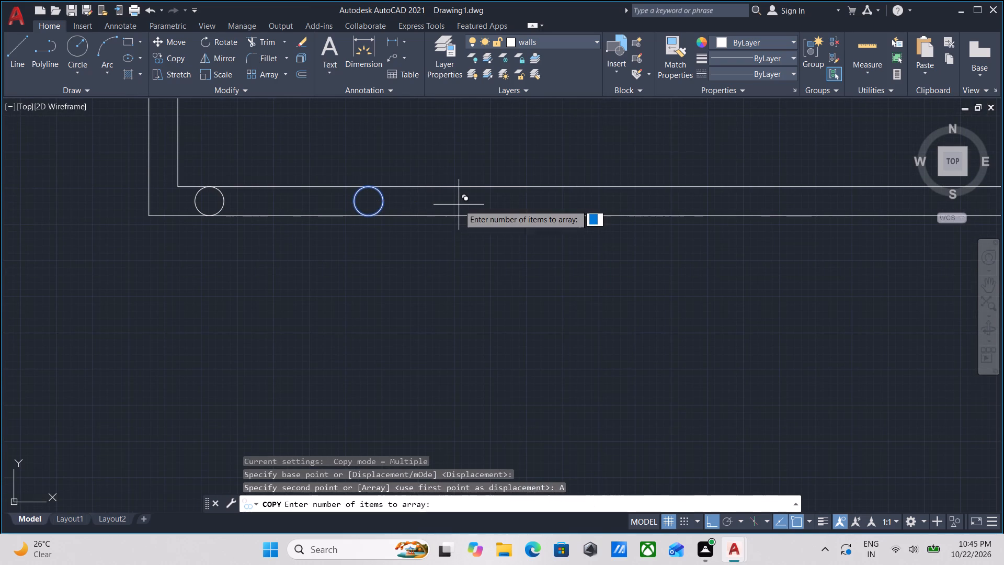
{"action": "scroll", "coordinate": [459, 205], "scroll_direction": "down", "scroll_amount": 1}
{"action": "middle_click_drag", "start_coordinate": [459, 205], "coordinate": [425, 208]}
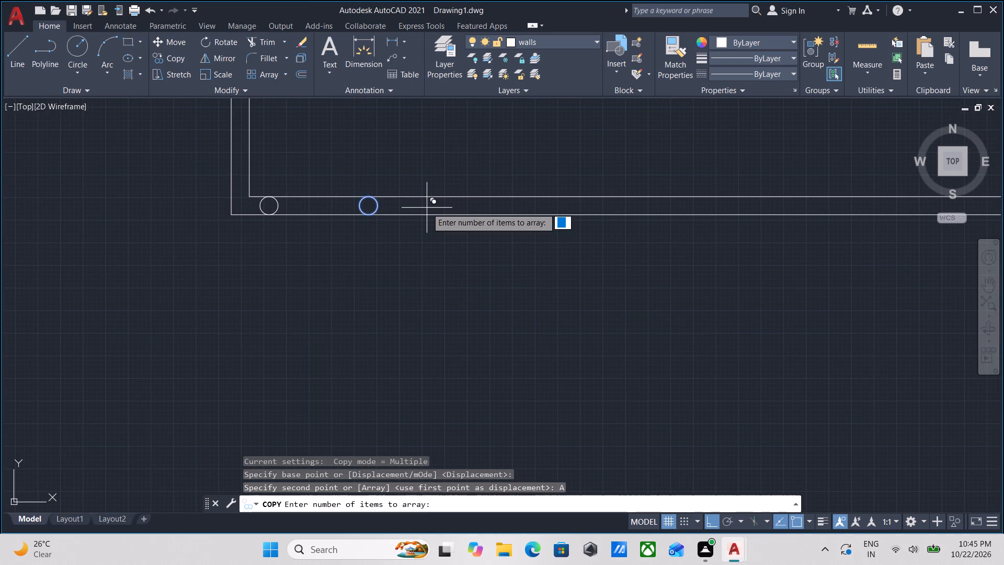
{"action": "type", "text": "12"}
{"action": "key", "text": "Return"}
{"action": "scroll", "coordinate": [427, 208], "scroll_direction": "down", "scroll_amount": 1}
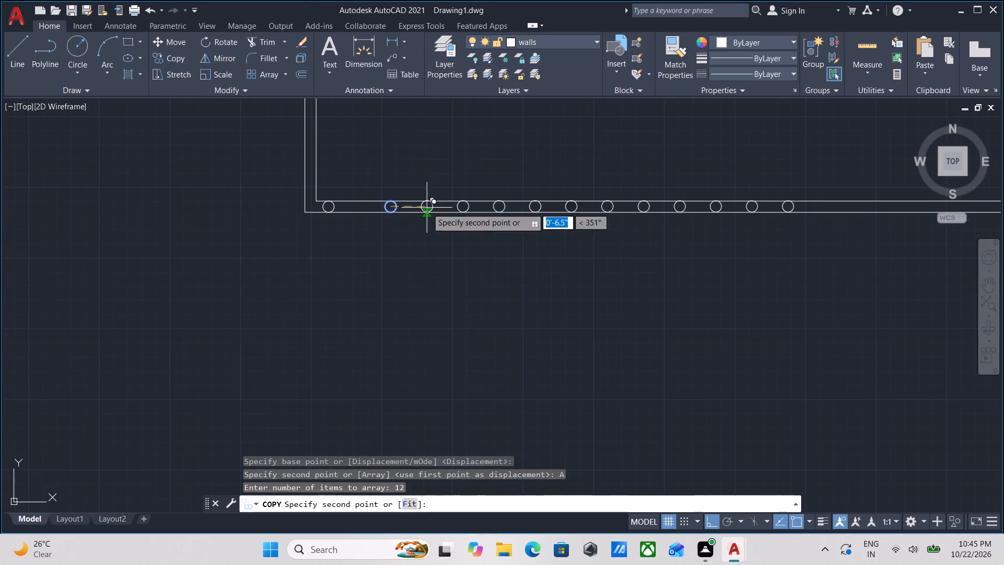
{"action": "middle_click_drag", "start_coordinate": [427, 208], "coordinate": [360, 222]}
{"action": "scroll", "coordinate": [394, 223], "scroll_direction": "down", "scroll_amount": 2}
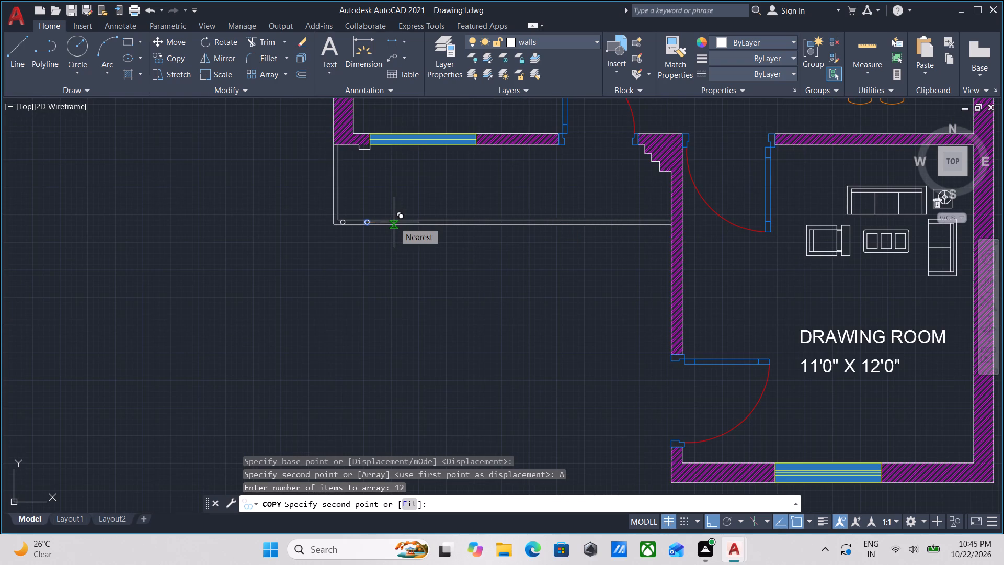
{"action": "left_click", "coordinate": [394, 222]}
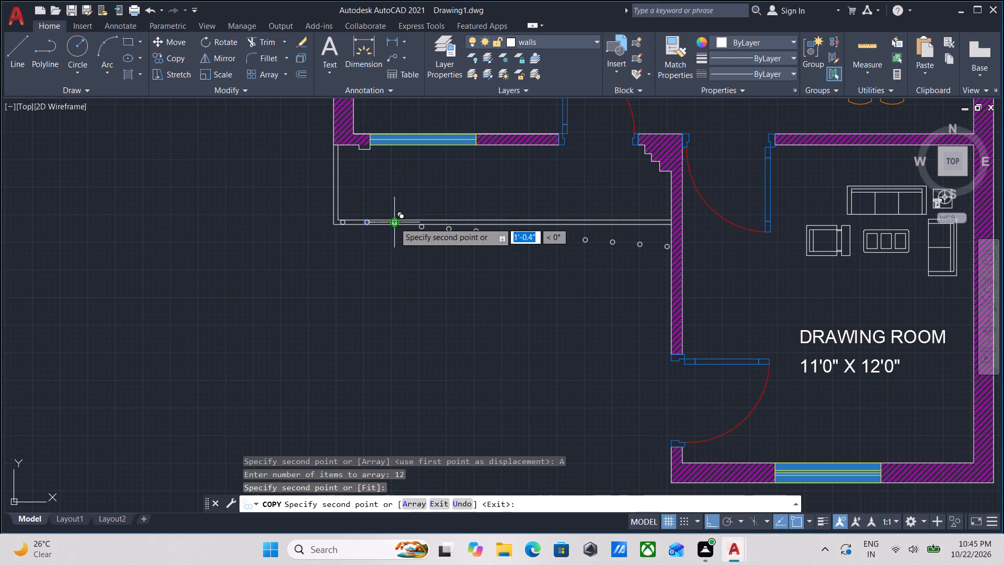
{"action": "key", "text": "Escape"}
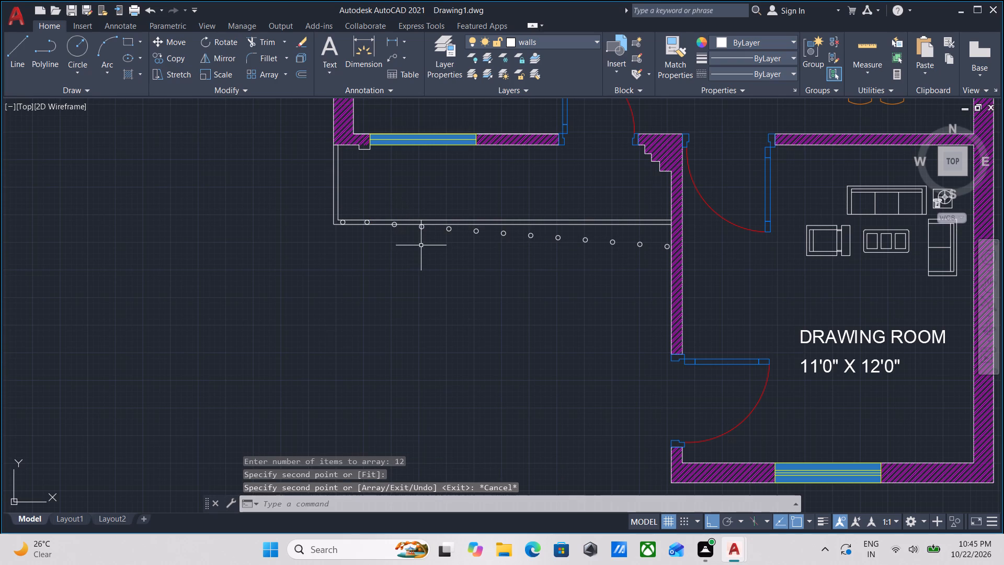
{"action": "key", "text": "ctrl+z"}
Copy the second circle from its centre as a 12-item array eastward along the strip's south edge, spaced about 1'-0.4".
{"action": "scroll", "coordinate": [397, 205], "scroll_direction": "up", "scroll_amount": 2}
{"action": "left_click_drag", "start_coordinate": [419, 205], "coordinate": [408, 196]}
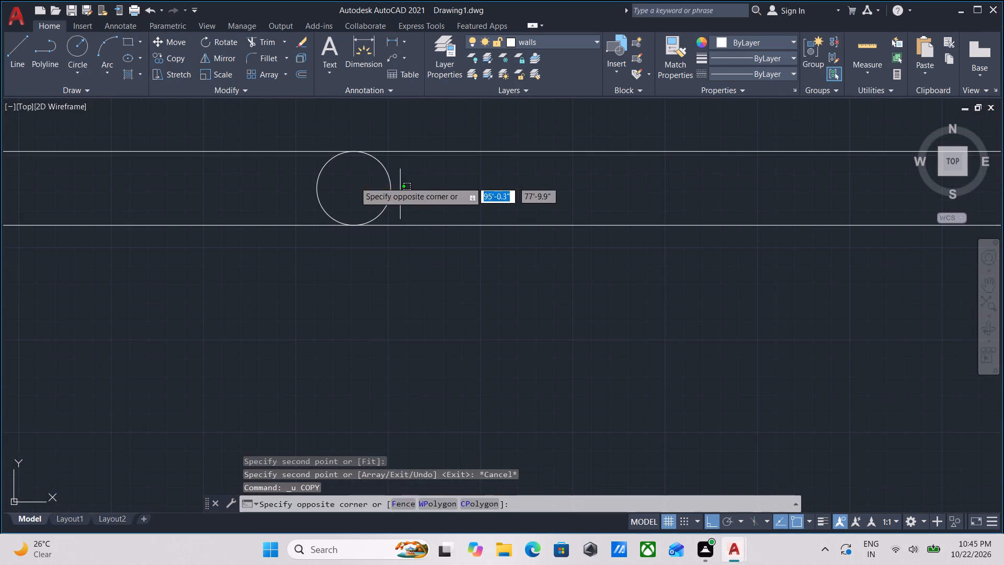
{"action": "left_click", "coordinate": [343, 178]}
{"action": "scroll", "coordinate": [414, 200], "scroll_direction": "down", "scroll_amount": 1}
{"action": "middle_click_drag", "start_coordinate": [414, 200], "coordinate": [344, 216]}
{"action": "scroll", "coordinate": [349, 215], "scroll_direction": "down", "scroll_amount": 5}
{"action": "middle_click_drag", "start_coordinate": [396, 212], "coordinate": [146, 233]}
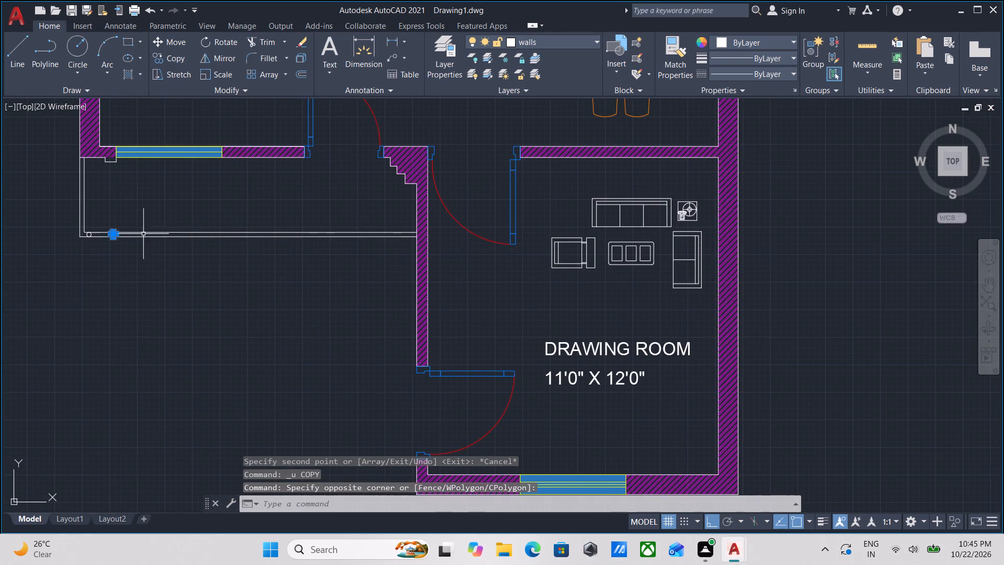
{"action": "scroll", "coordinate": [132, 235], "scroll_direction": "up", "scroll_amount": 1}
{"action": "middle_click_drag", "start_coordinate": [132, 235], "coordinate": [191, 242]}
{"action": "type", "text": "CO"}
{"action": "key", "text": "Return"}
{"action": "scroll", "coordinate": [152, 242], "scroll_direction": "up", "scroll_amount": 3}
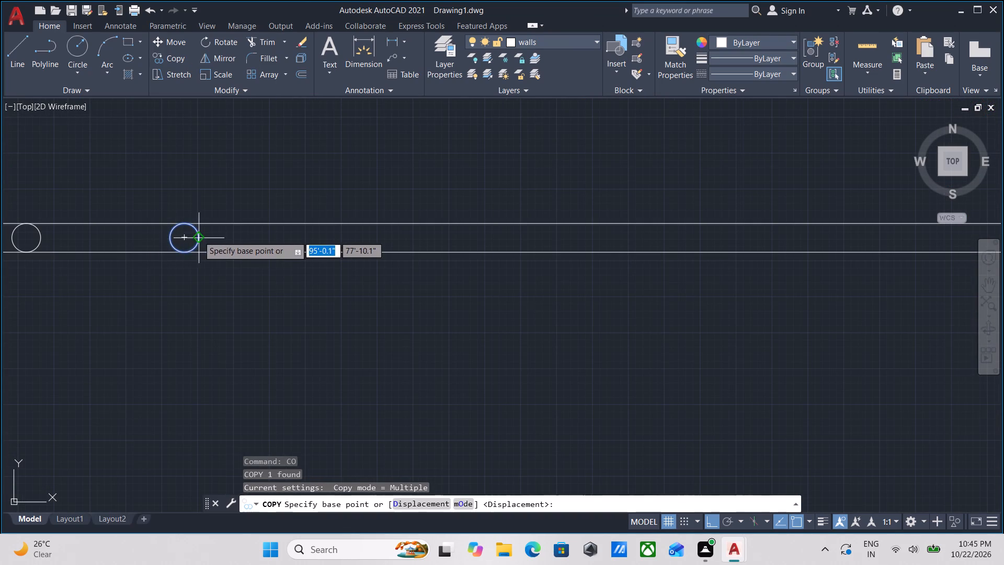
{"action": "left_click", "coordinate": [188, 237]}
{"action": "scroll", "coordinate": [223, 236], "scroll_direction": "down", "scroll_amount": 1}
{"action": "middle_click_drag", "start_coordinate": [223, 236], "coordinate": [158, 229]}
{"action": "scroll", "coordinate": [159, 229], "scroll_direction": "down", "scroll_amount": 1}
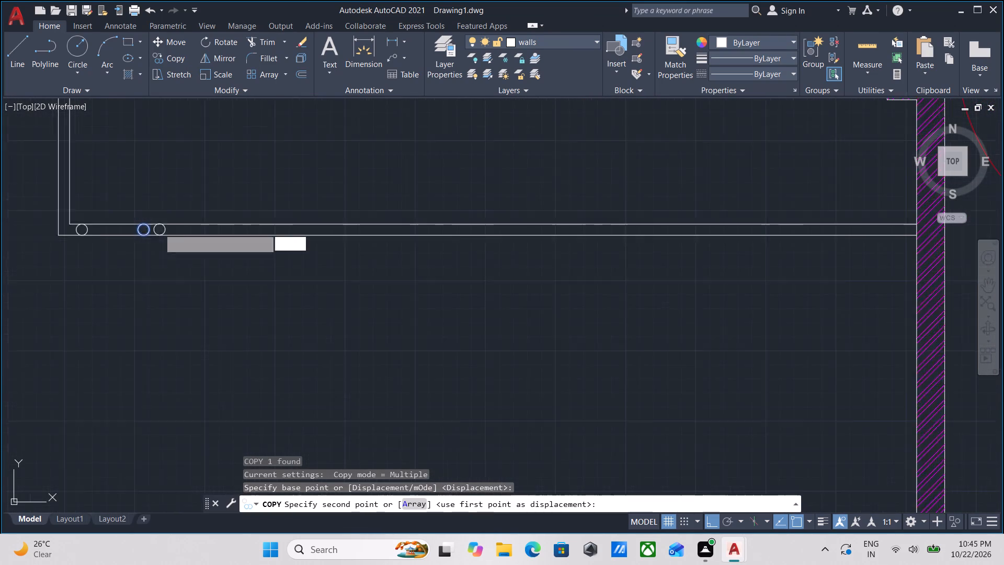
{"action": "scroll", "coordinate": [159, 229], "scroll_direction": "down", "scroll_amount": 1}
{"action": "key", "text": "a"}
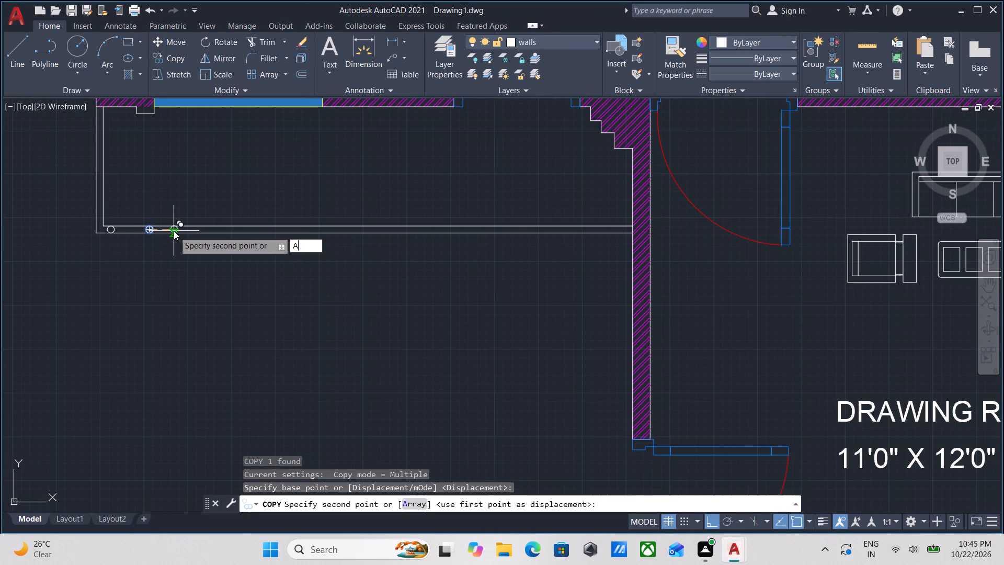
{"action": "key", "text": "Return"}
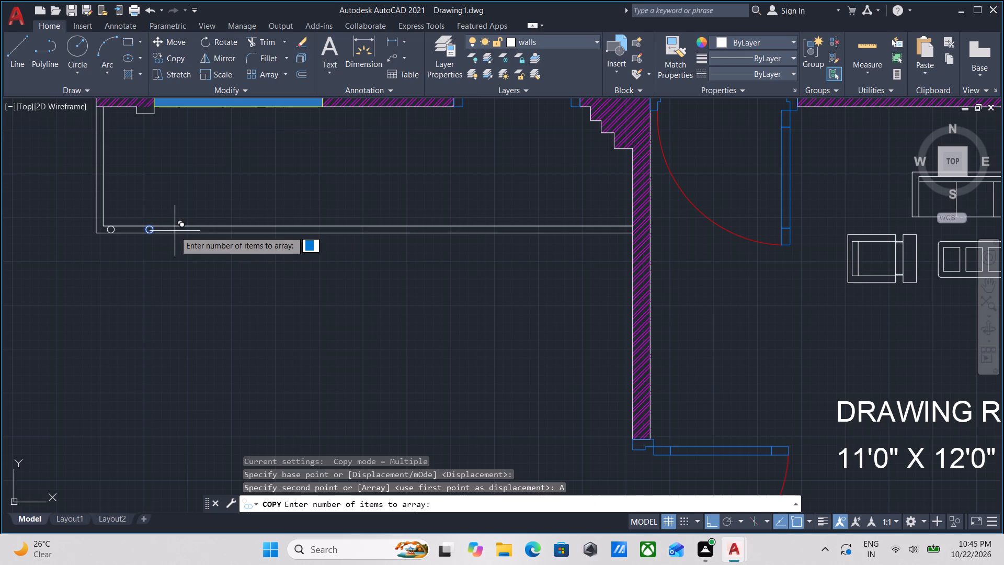
{"action": "type", "text": "12"}
{"action": "key", "text": "Return"}
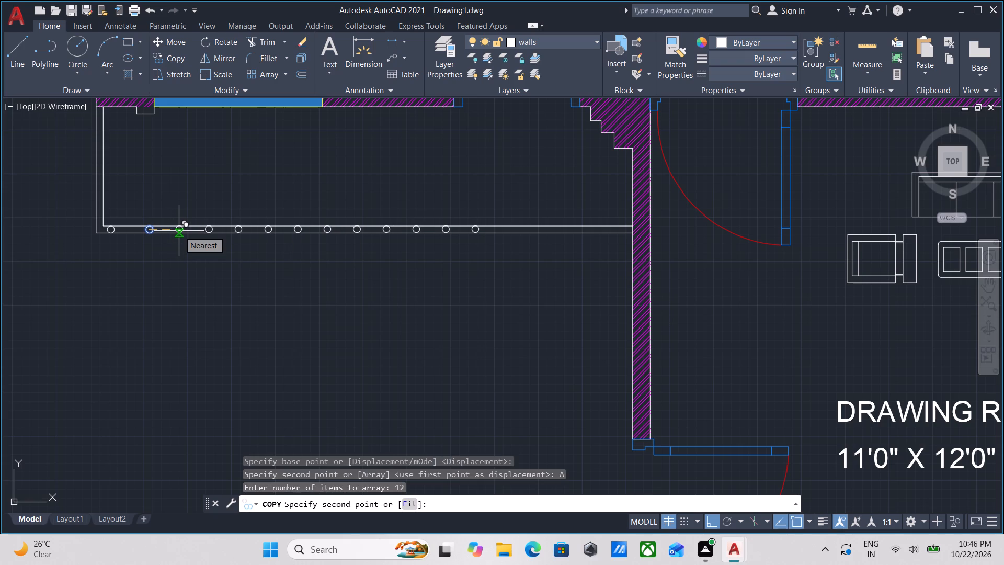
{"action": "key", "text": "F8"}
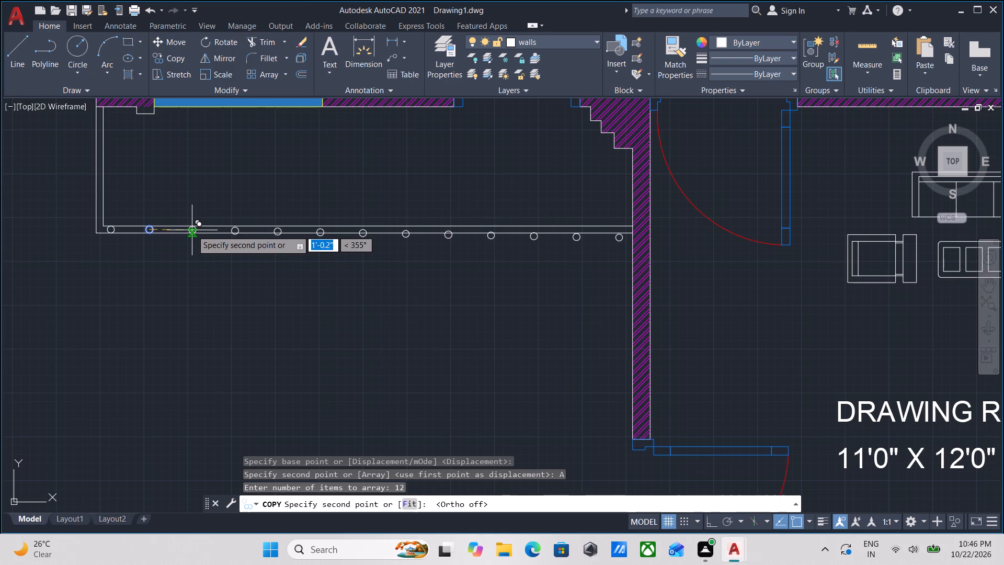
{"action": "middle_click_drag", "start_coordinate": [192, 230], "coordinate": [133, 251]}
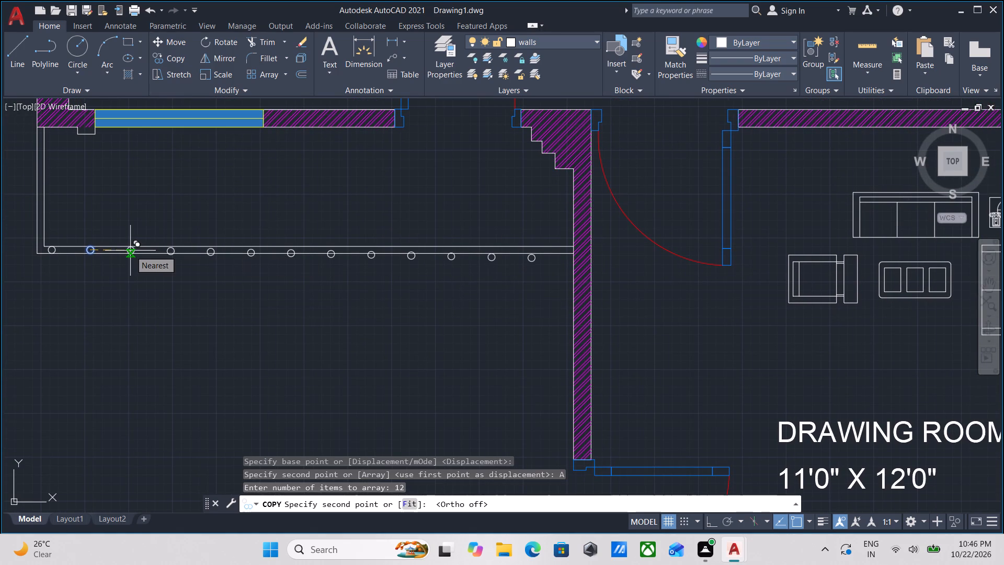
{"action": "key", "text": "F8"}
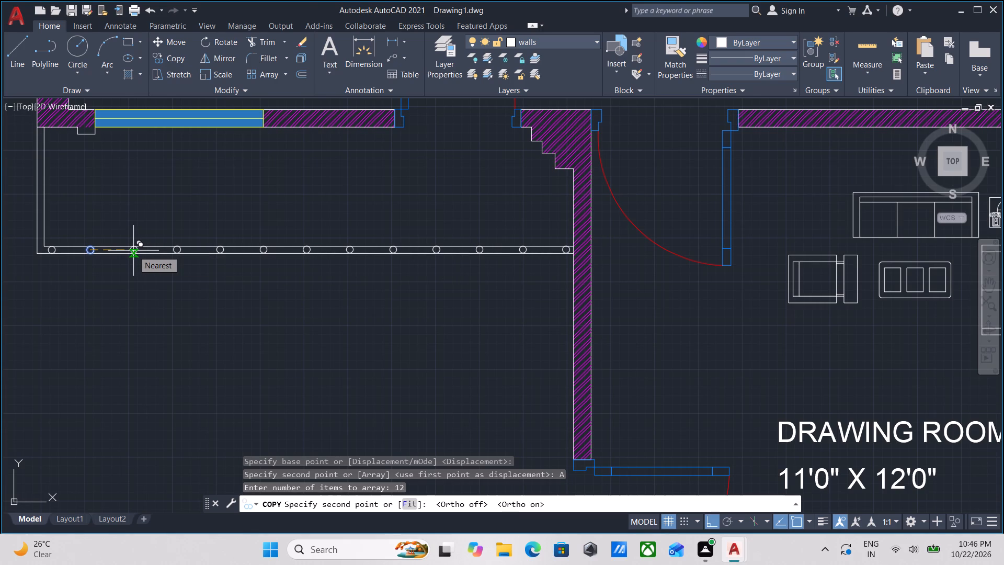
{"action": "key", "text": "Return"}
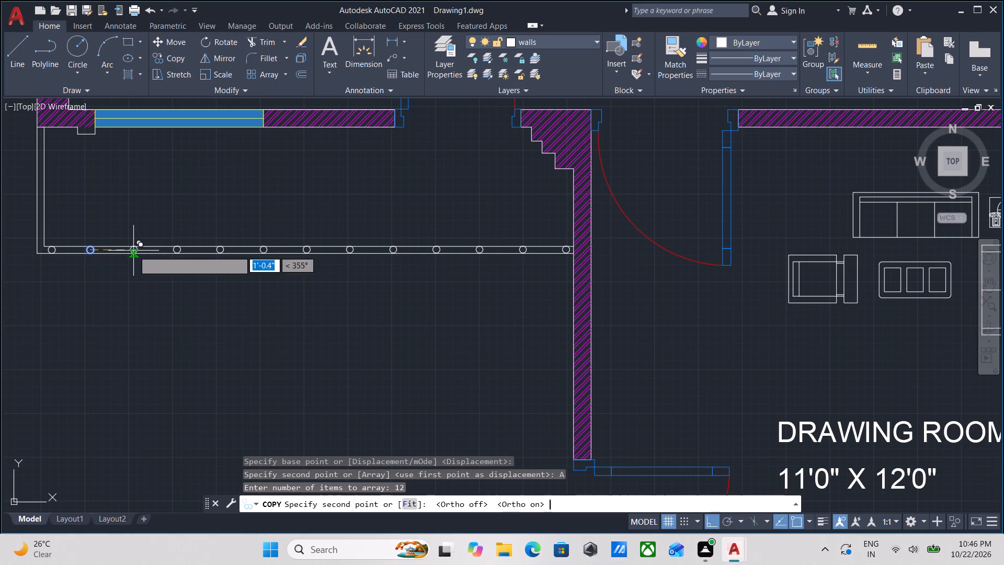
{"action": "key", "text": "Escape"}
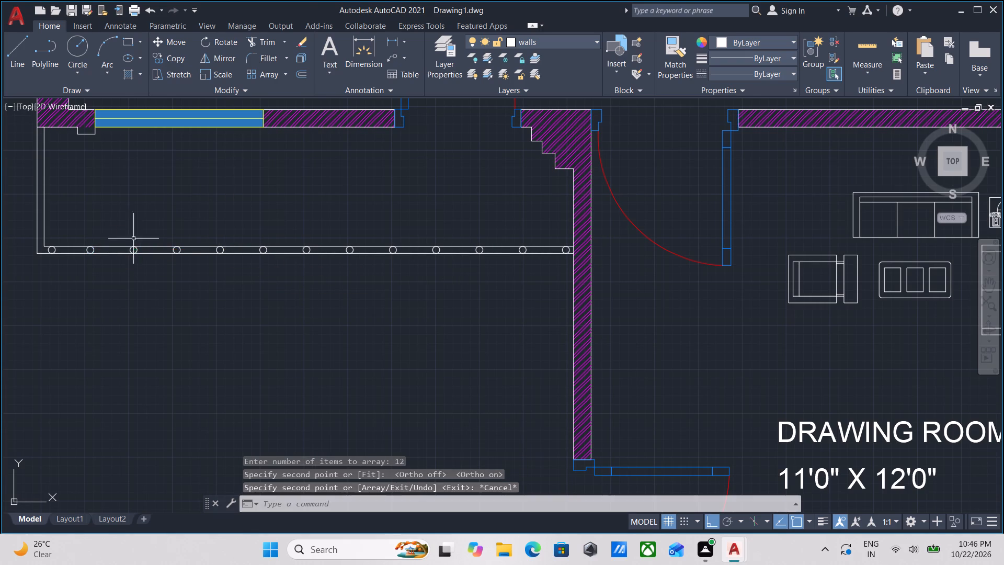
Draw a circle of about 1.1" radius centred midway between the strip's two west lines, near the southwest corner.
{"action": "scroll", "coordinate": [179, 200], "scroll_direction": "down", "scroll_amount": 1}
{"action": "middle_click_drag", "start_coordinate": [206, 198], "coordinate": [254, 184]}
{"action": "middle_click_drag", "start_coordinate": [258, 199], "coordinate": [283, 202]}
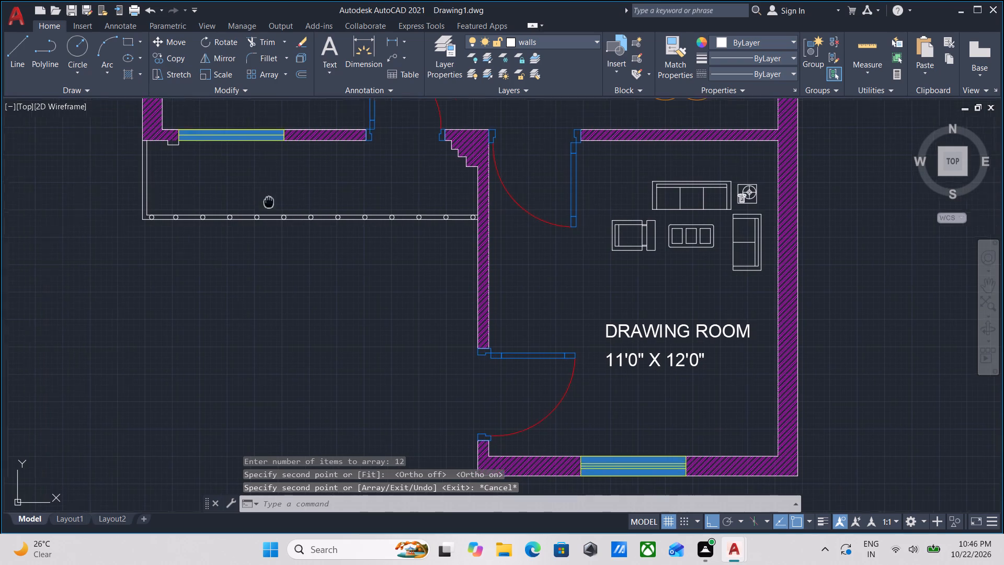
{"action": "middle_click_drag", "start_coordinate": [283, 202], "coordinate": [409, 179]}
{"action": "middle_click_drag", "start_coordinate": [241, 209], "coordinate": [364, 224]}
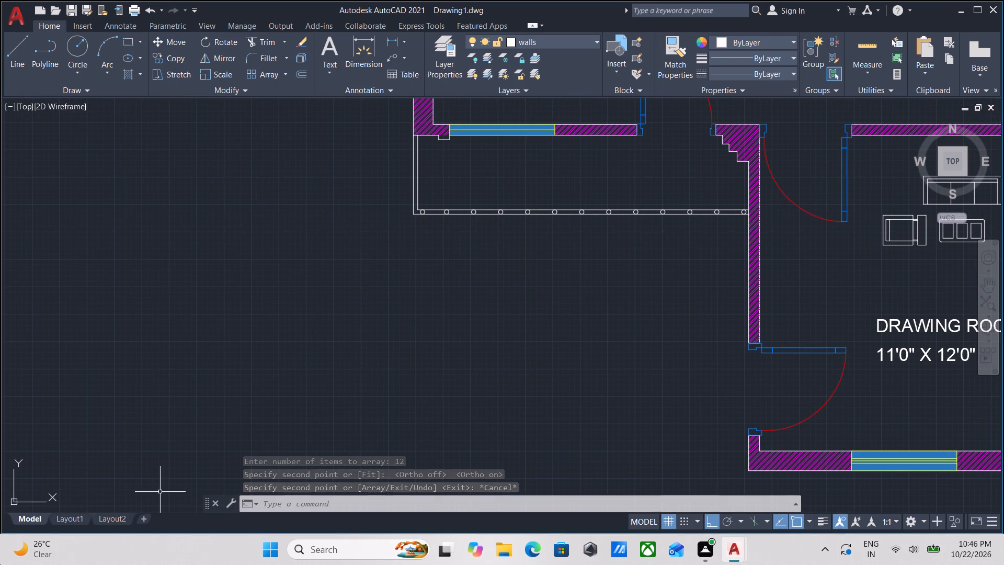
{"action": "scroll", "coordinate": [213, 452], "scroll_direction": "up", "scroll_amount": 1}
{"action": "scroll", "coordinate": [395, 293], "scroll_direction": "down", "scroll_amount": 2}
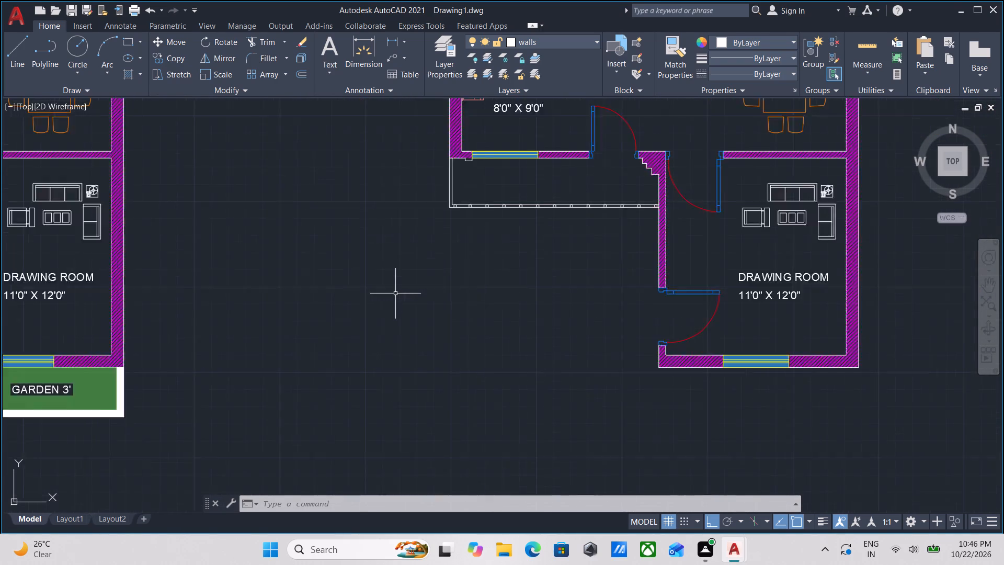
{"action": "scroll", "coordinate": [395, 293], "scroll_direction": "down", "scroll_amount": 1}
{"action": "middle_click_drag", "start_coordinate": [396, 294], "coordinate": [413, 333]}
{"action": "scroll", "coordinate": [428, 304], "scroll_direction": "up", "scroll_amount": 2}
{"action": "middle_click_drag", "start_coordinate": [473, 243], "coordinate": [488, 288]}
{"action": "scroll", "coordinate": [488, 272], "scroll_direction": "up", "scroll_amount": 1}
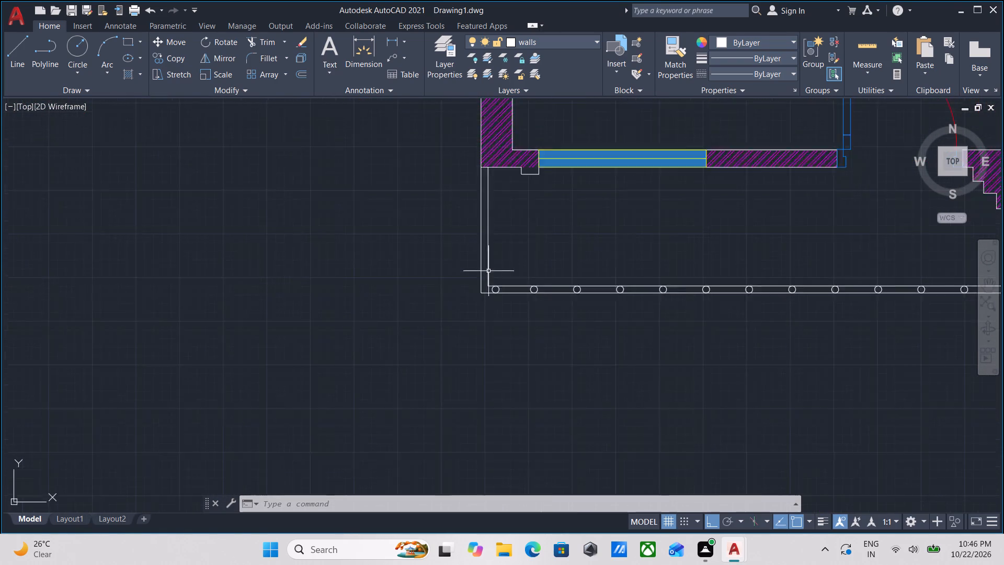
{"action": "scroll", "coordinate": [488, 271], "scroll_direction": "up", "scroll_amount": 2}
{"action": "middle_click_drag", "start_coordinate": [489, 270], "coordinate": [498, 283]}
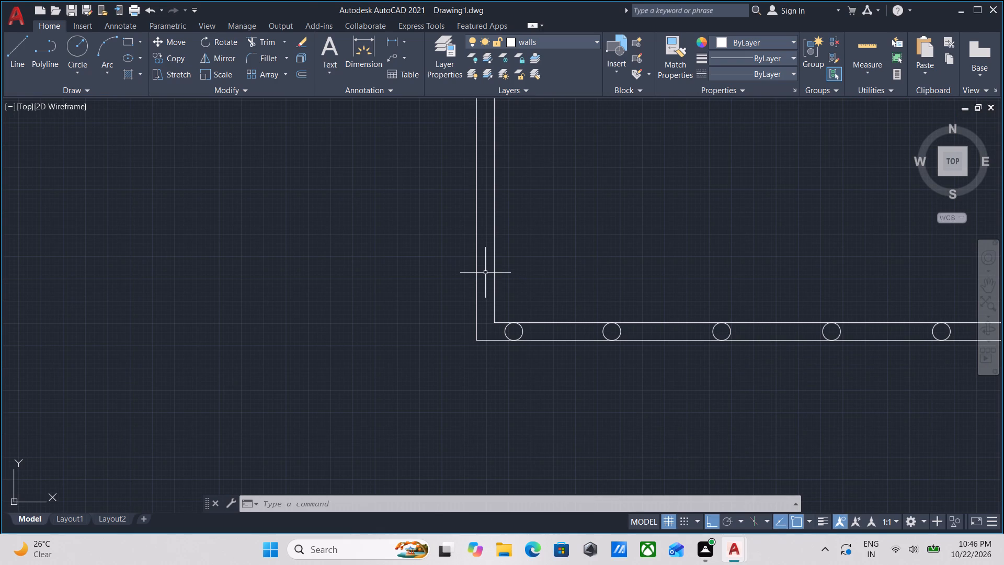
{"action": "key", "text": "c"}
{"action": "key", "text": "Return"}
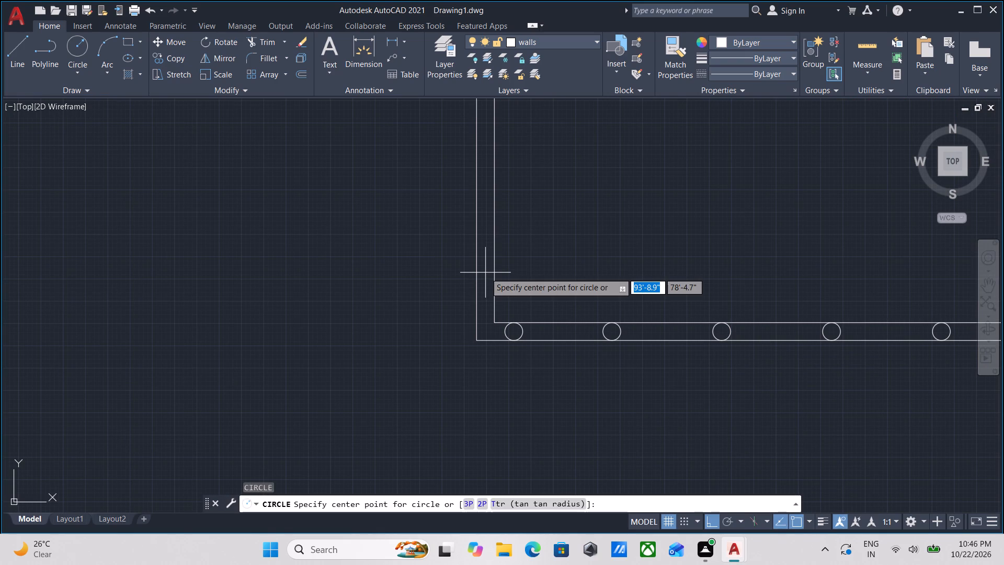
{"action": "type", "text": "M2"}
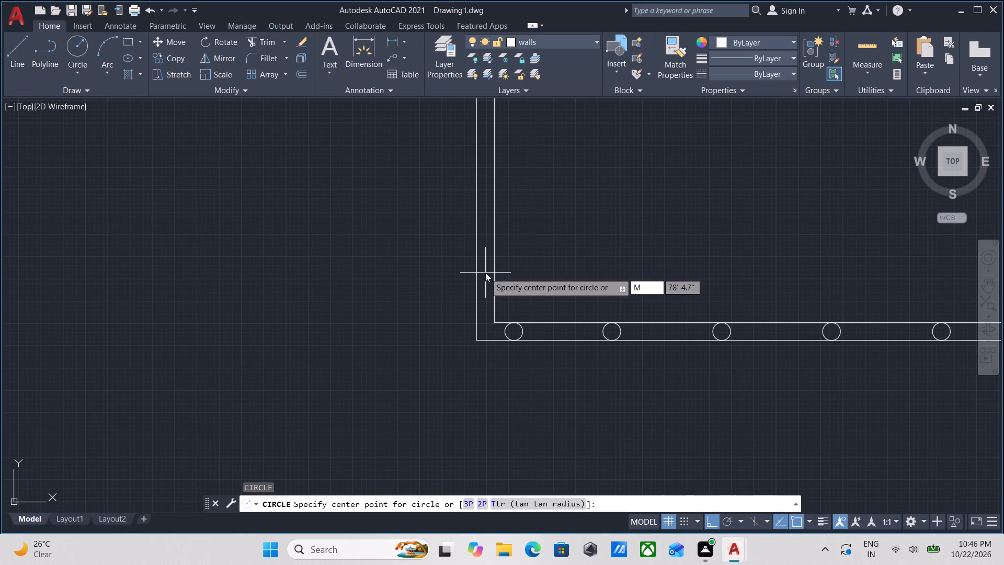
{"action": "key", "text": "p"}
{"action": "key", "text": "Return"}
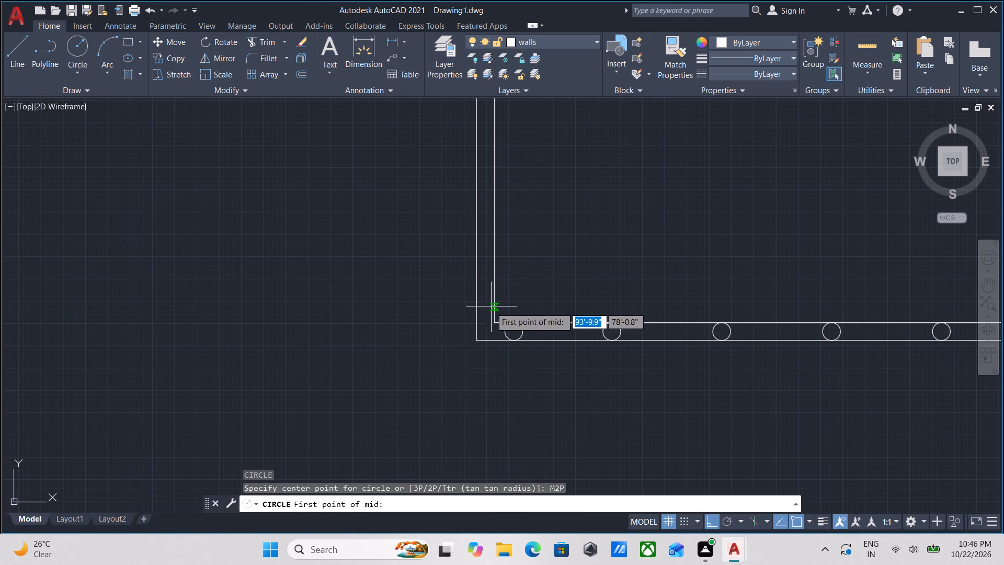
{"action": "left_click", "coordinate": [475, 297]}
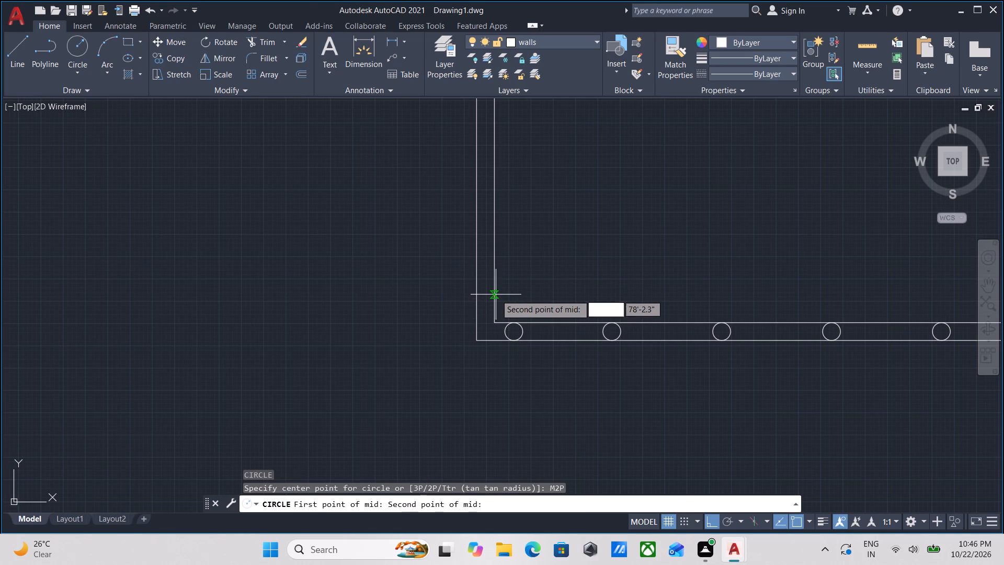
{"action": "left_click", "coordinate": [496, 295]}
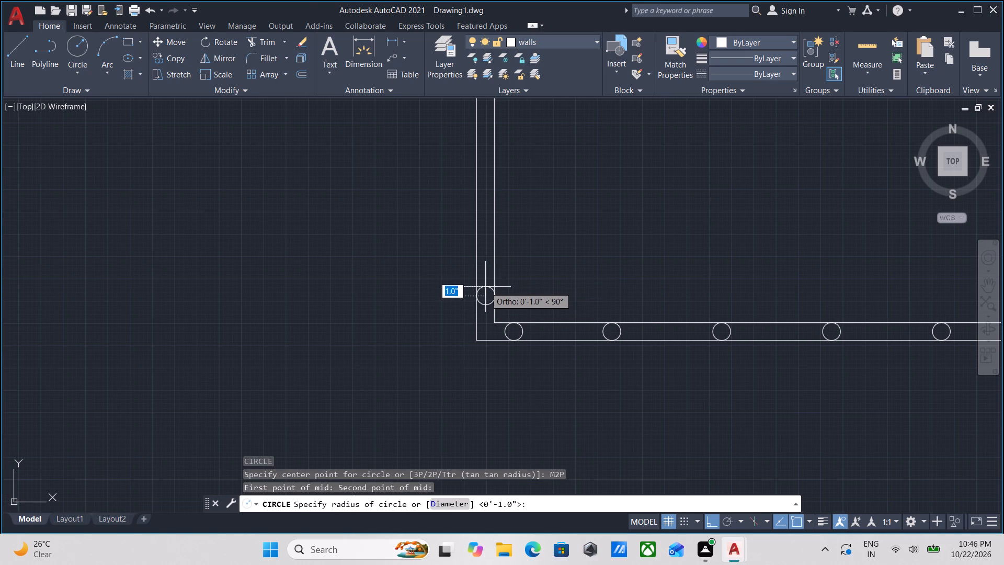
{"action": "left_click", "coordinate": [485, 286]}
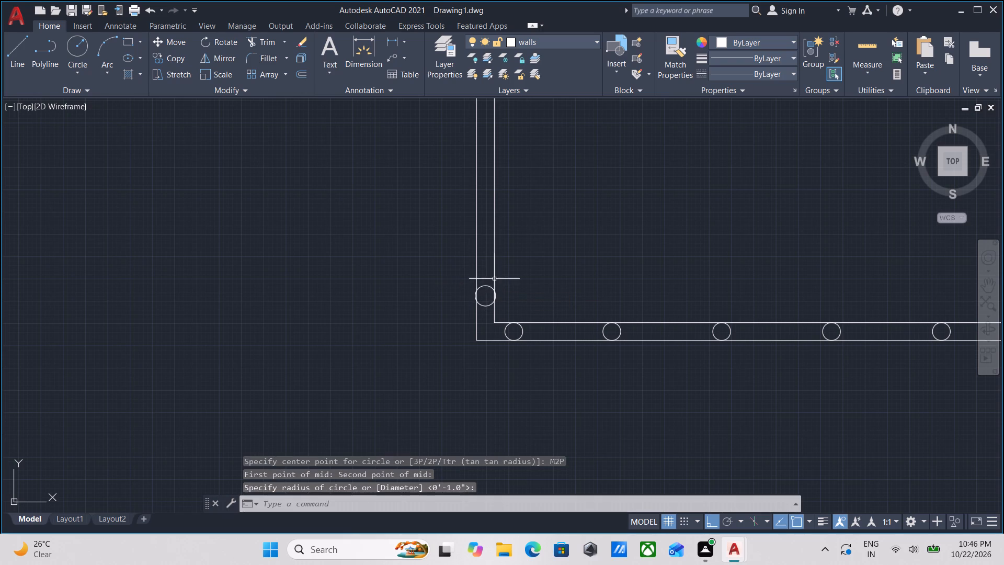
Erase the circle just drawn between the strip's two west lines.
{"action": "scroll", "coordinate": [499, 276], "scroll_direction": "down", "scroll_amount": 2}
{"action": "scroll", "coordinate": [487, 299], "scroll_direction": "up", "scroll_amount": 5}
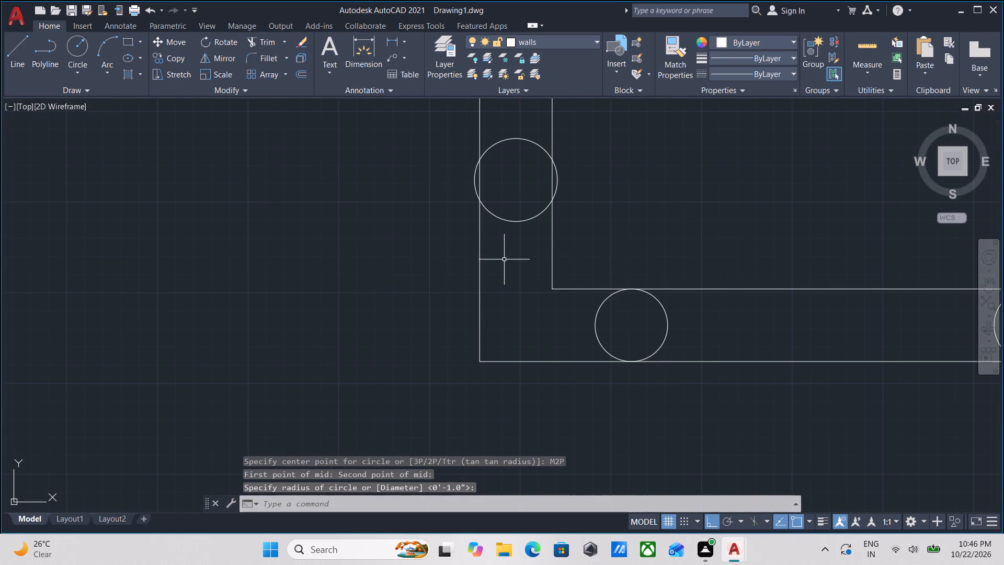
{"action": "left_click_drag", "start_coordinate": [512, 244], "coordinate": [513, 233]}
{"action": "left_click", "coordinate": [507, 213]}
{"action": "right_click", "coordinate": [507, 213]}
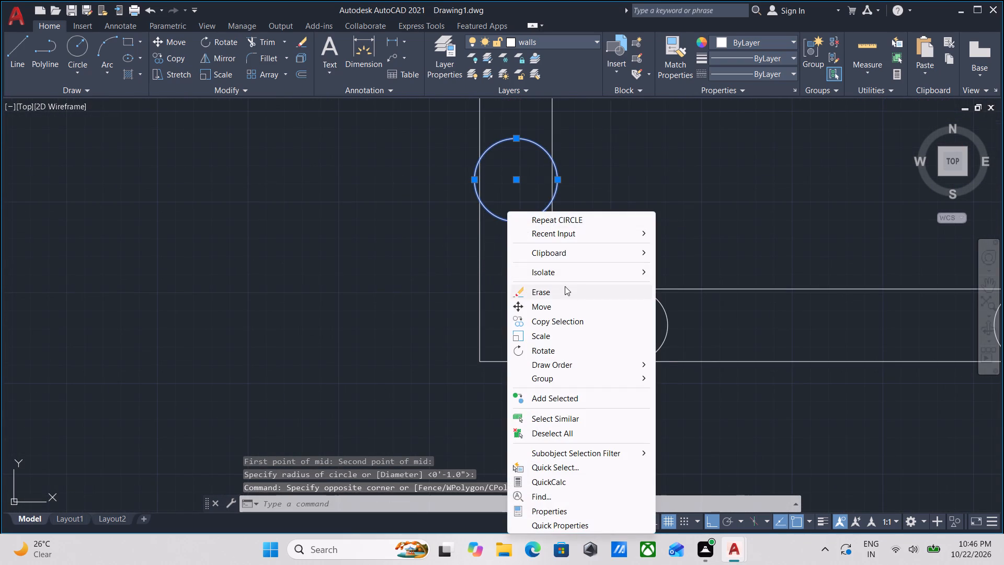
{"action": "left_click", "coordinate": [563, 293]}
Draw a circle centred midway between the strip's two west lines, just north of the southwest corner, with its radius reaching the inner line.
{"action": "key", "text": "c"}
{"action": "key", "text": "Return"}
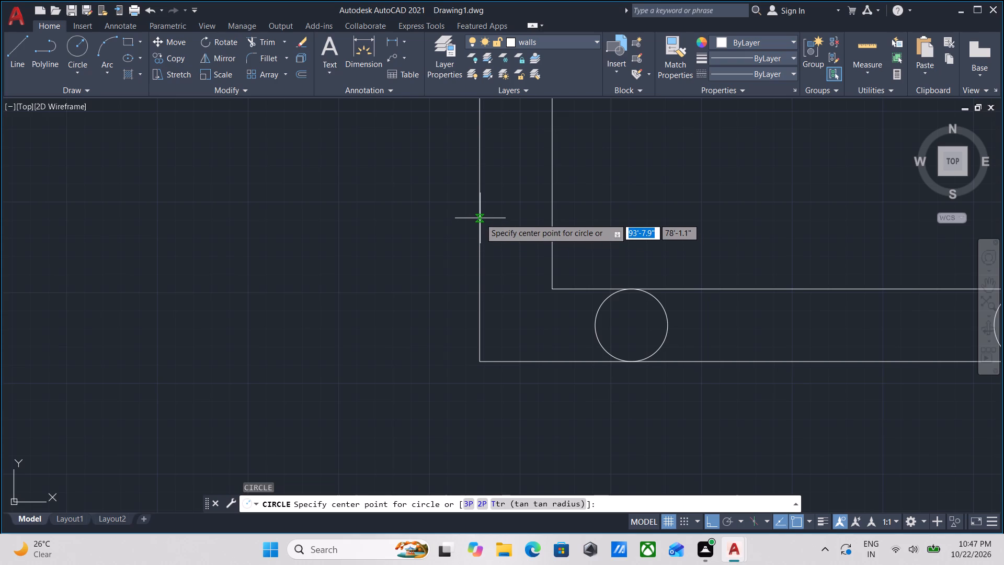
{"action": "key", "text": "m"}
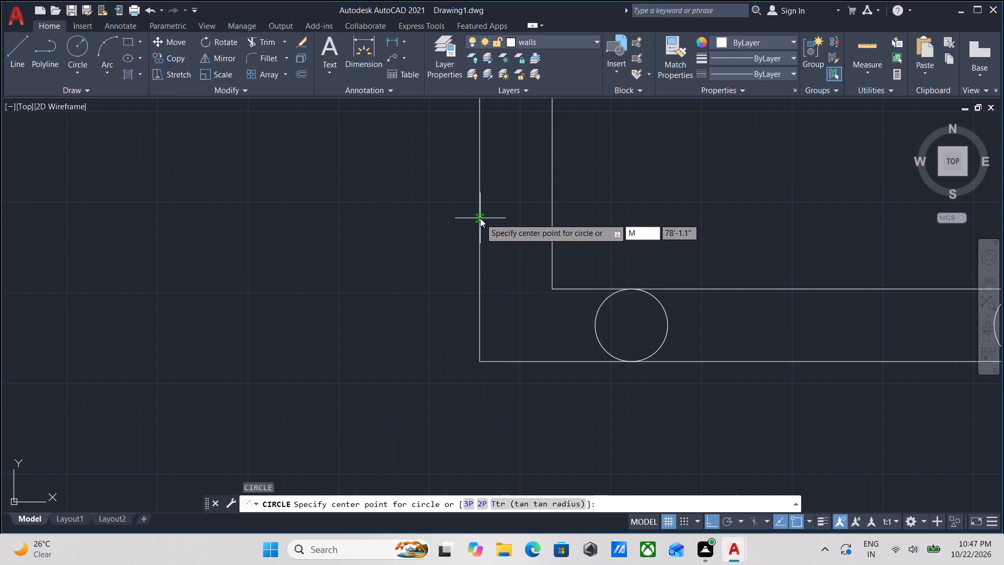
{"action": "key", "text": "2"}
{"action": "key", "text": "p"}
{"action": "key", "text": "Return"}
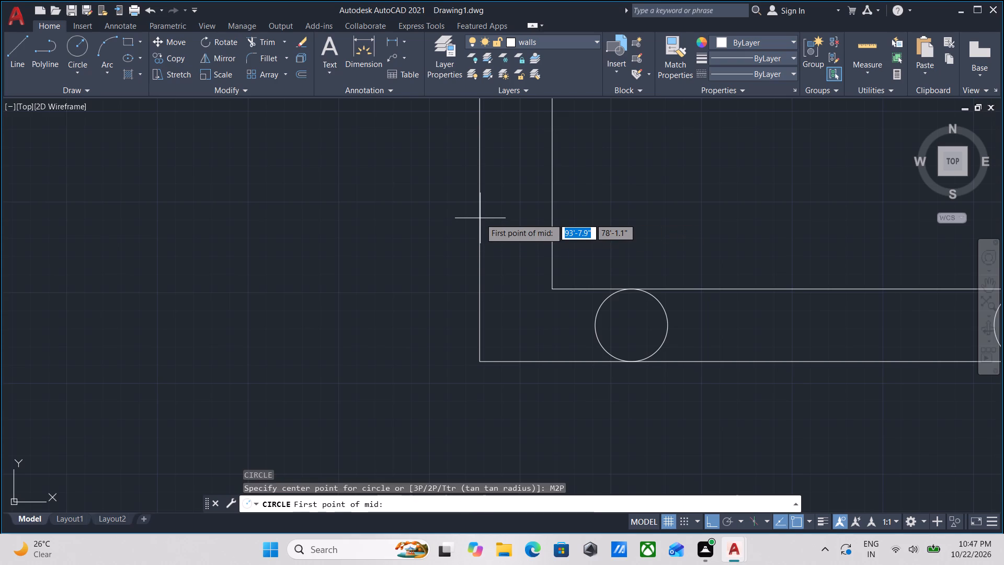
{"action": "left_click", "coordinate": [480, 218]}
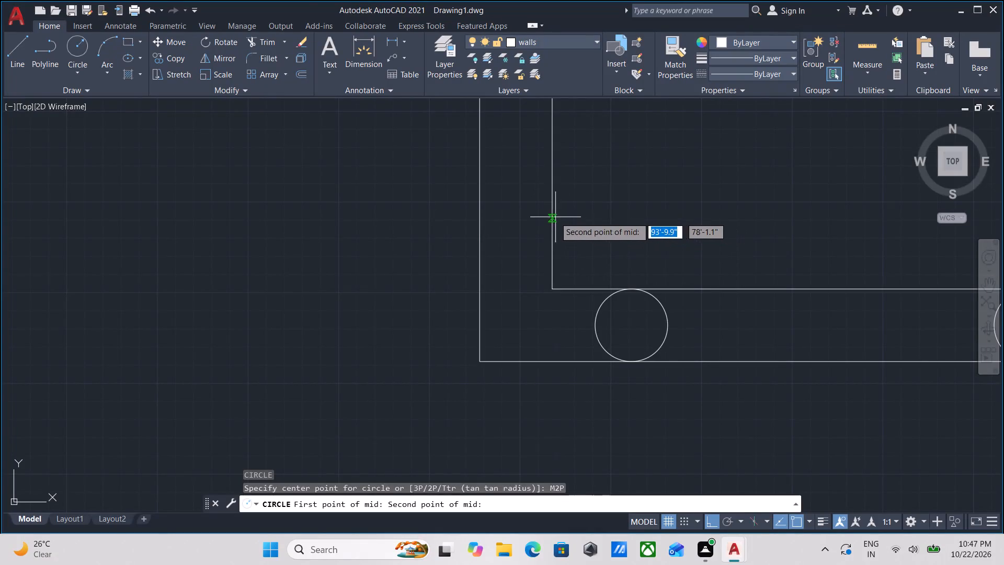
{"action": "left_click", "coordinate": [553, 216]}
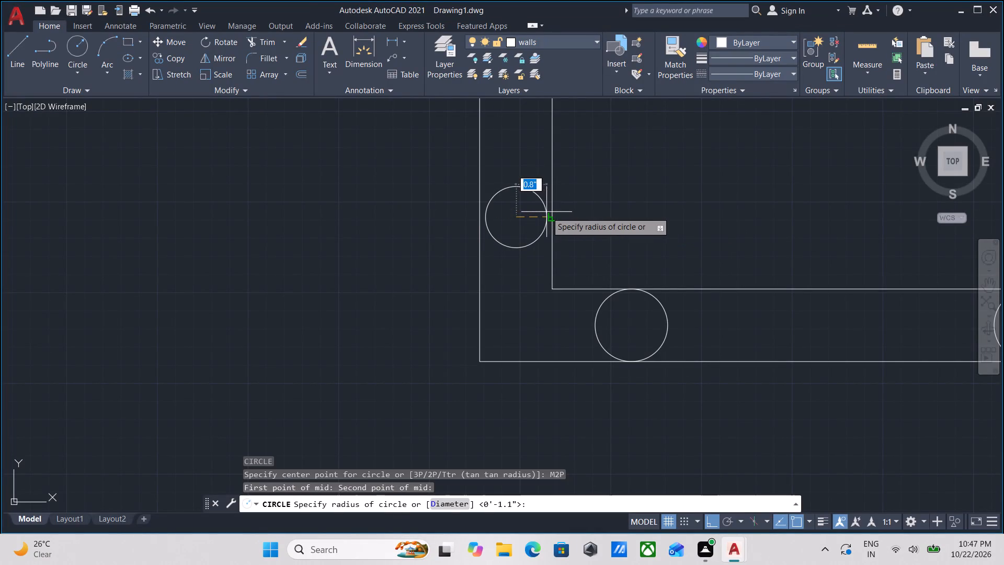
{"action": "left_click", "coordinate": [550, 214]}
Copy the circle near the southwest corner from its centre as a 3-item array northward along the west strip, spaced about 10".
{"action": "scroll", "coordinate": [520, 207], "scroll_direction": "down", "scroll_amount": 1}
{"action": "middle_click_drag", "start_coordinate": [520, 207], "coordinate": [522, 227]}
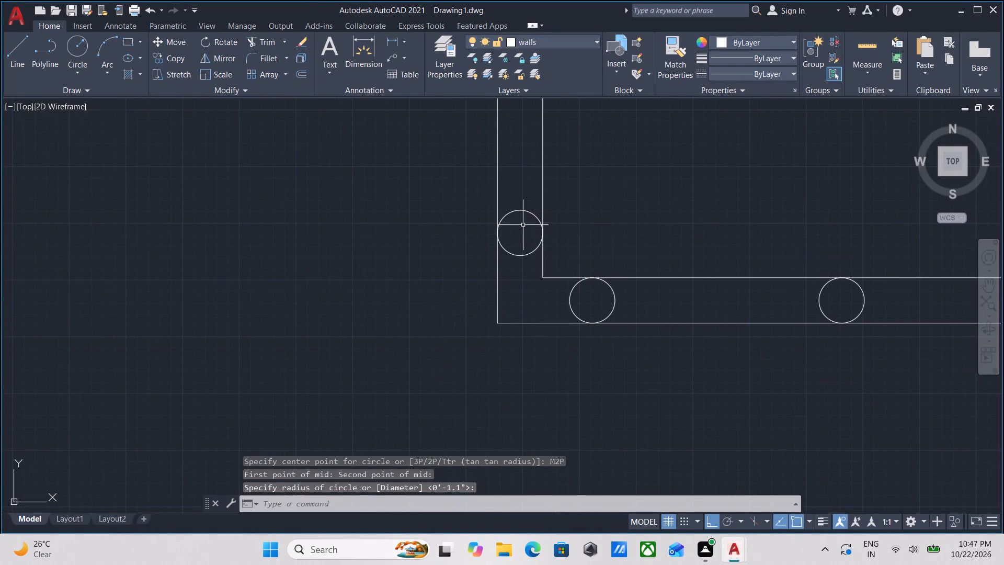
{"action": "left_click_drag", "start_coordinate": [524, 216], "coordinate": [522, 205]}
{"action": "left_click", "coordinate": [518, 197]}
{"action": "type", "text": "CO"}
{"action": "key", "text": "Return"}
{"action": "left_click", "coordinate": [519, 234]}
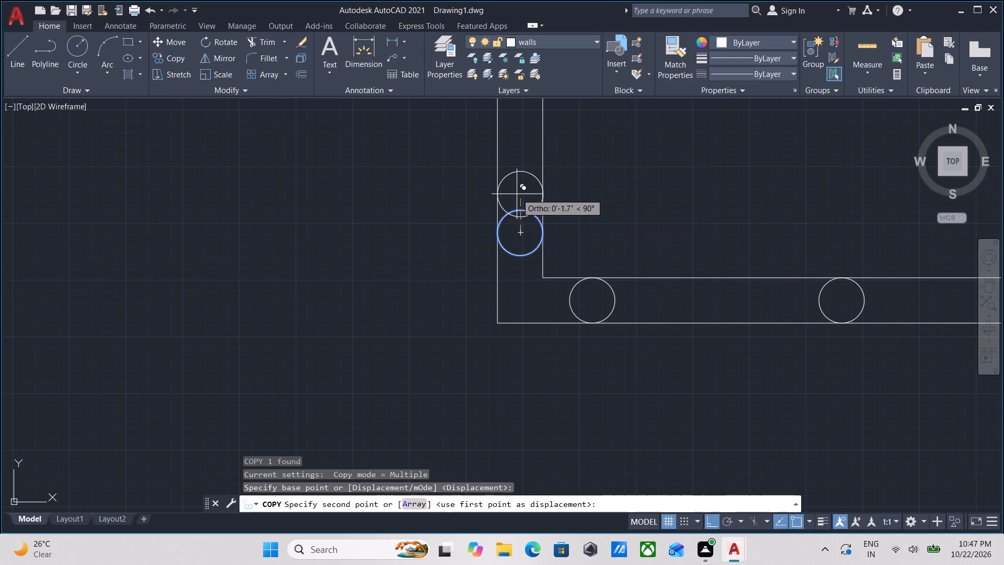
{"action": "scroll", "coordinate": [516, 190], "scroll_direction": "down", "scroll_amount": 1}
{"action": "middle_click_drag", "start_coordinate": [516, 190], "coordinate": [504, 321]}
{"action": "scroll", "coordinate": [510, 286], "scroll_direction": "down", "scroll_amount": 1}
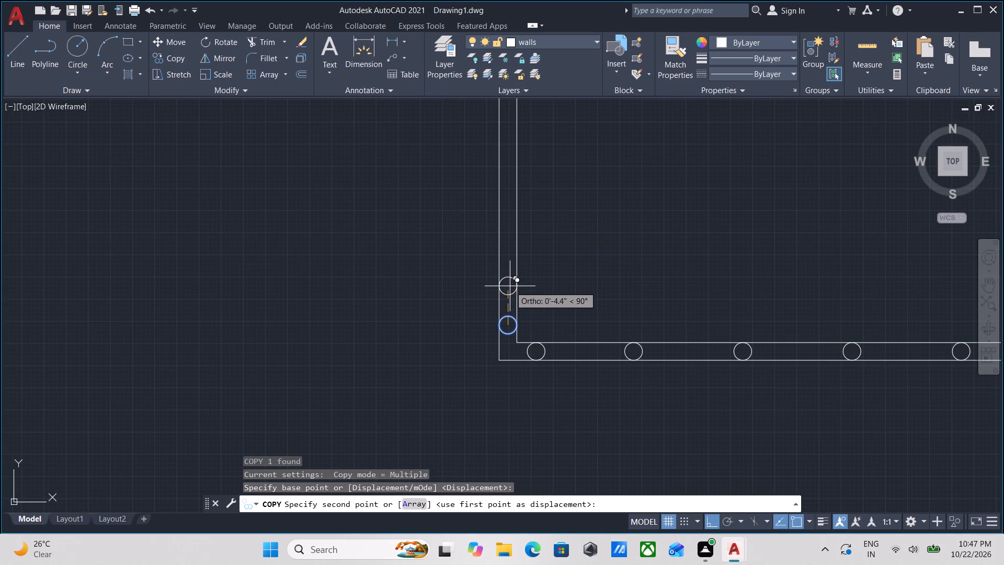
{"action": "key", "text": "a"}
{"action": "key", "text": "Return"}
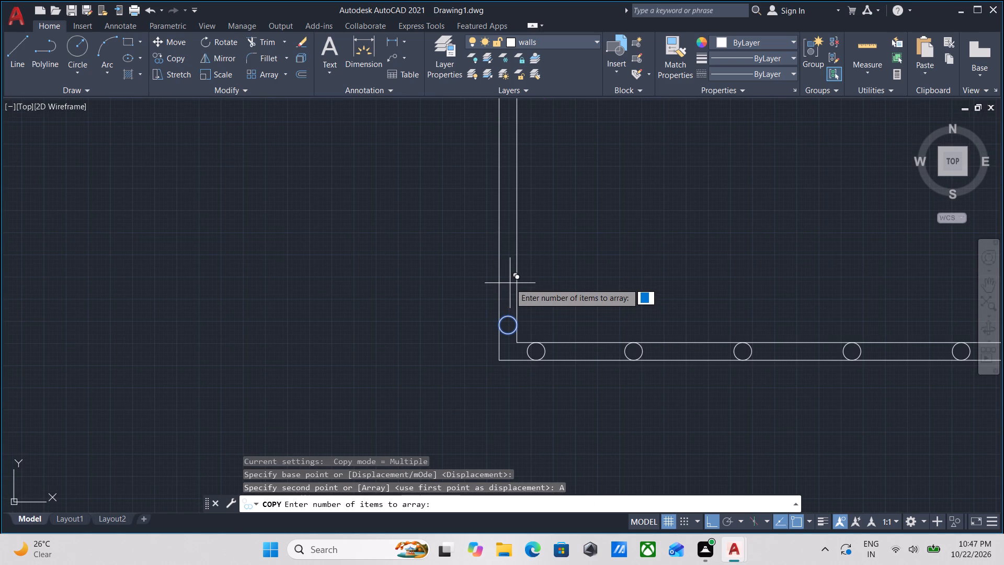
{"action": "scroll", "coordinate": [510, 283], "scroll_direction": "down", "scroll_amount": 2}
{"action": "middle_click_drag", "start_coordinate": [510, 283], "coordinate": [510, 303]}
{"action": "key", "text": "3"}
{"action": "key", "text": "Return"}
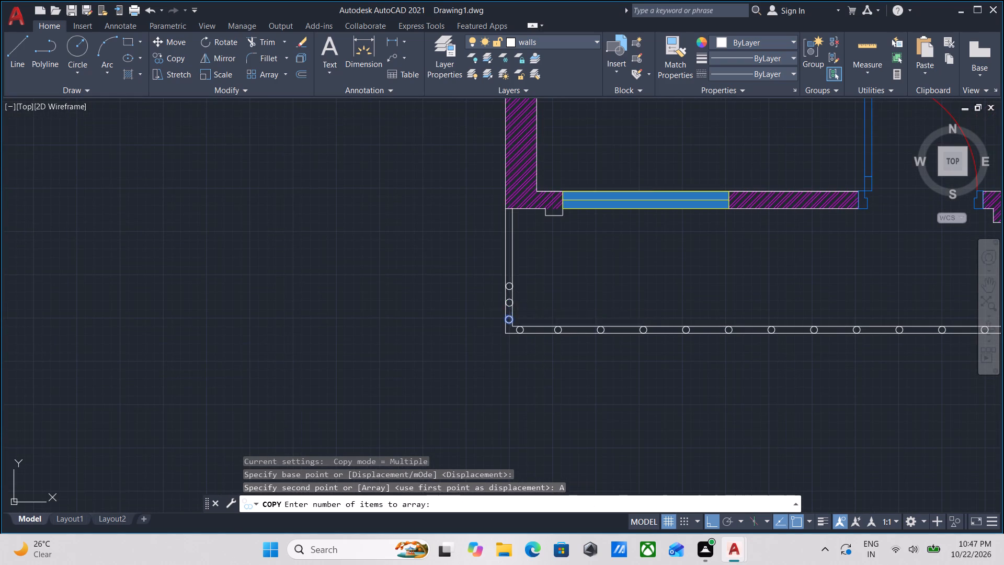
{"action": "scroll", "coordinate": [509, 273], "scroll_direction": "up", "scroll_amount": 2}
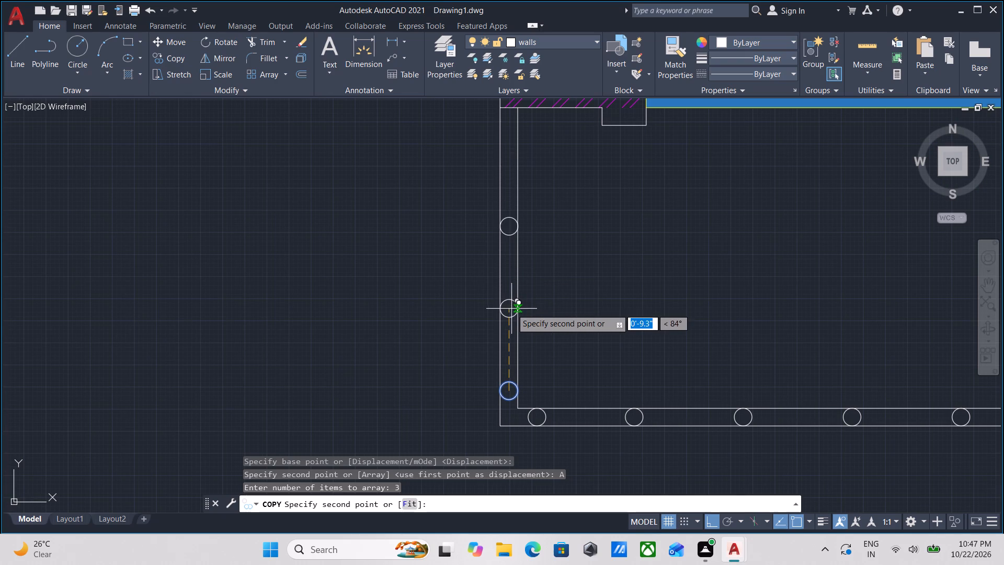
{"action": "left_click", "coordinate": [510, 302]}
{"action": "scroll", "coordinate": [512, 299], "scroll_direction": "down", "scroll_amount": 2}
{"action": "middle_click_drag", "start_coordinate": [512, 299], "coordinate": [509, 318]}
{"action": "scroll", "coordinate": [516, 280], "scroll_direction": "up", "scroll_amount": 2}
{"action": "key", "text": "Escape"}
Copy the northernmost circle in the west strip from its centre about 0'-7.9" further north, just below the kitchen wall.
{"action": "scroll", "coordinate": [503, 302], "scroll_direction": "up", "scroll_amount": 2}
{"action": "left_click_drag", "start_coordinate": [503, 315], "coordinate": [501, 308]}
{"action": "left_click", "coordinate": [487, 265]}
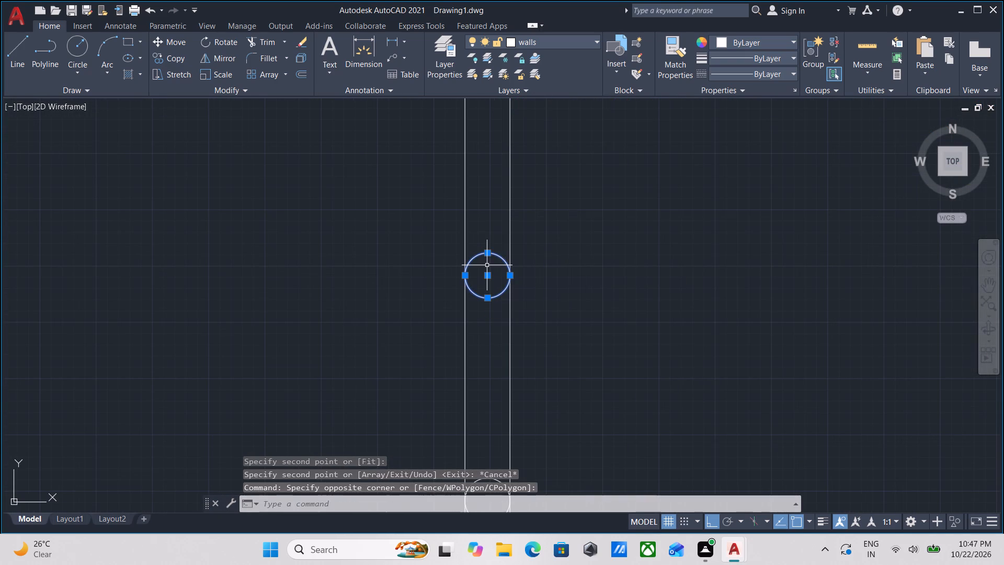
{"action": "type", "text": "CO"}
{"action": "key", "text": "Return"}
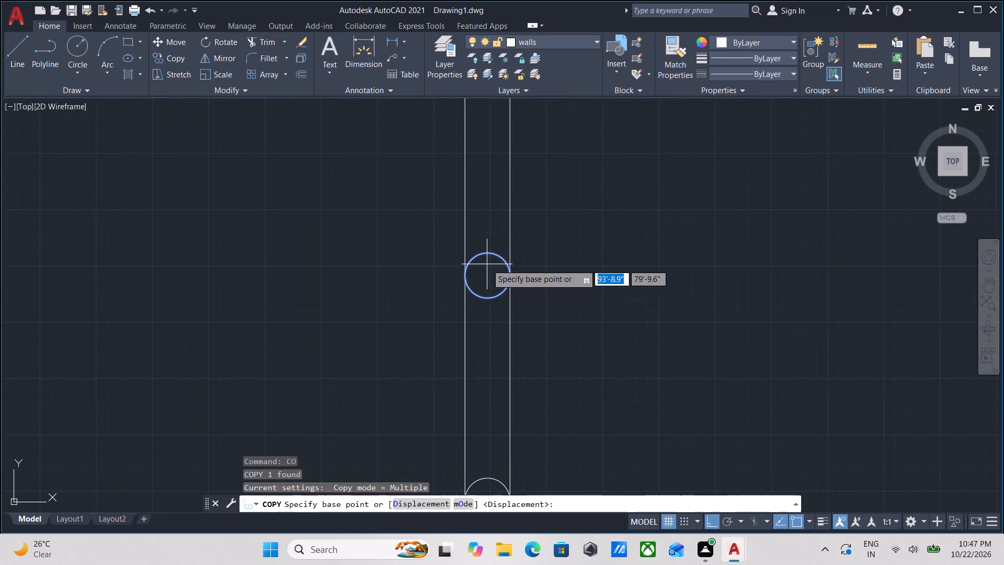
{"action": "left_click", "coordinate": [490, 275]}
{"action": "middle_click_drag", "start_coordinate": [483, 183], "coordinate": [486, 248]}
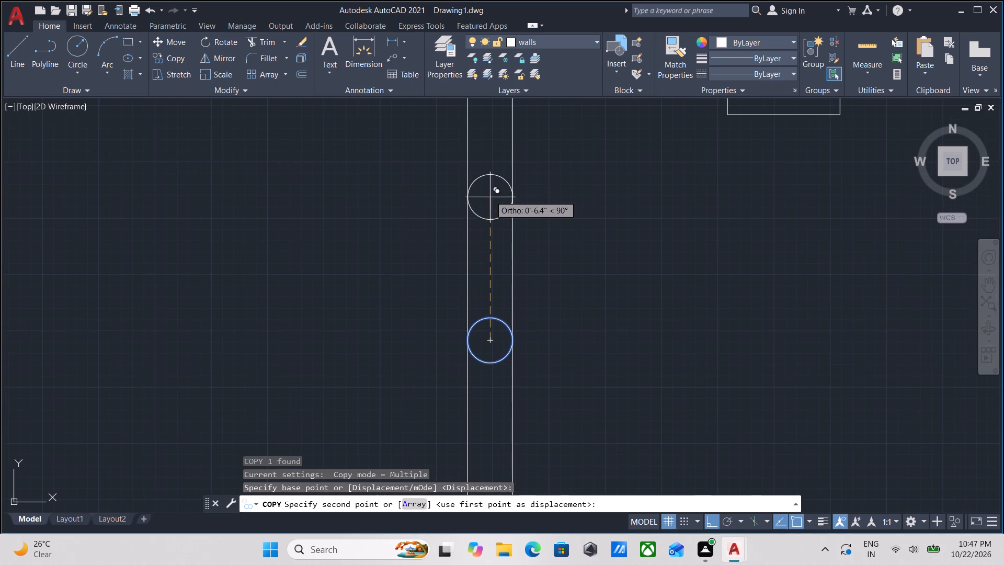
{"action": "scroll", "coordinate": [484, 180], "scroll_direction": "down", "scroll_amount": 1}
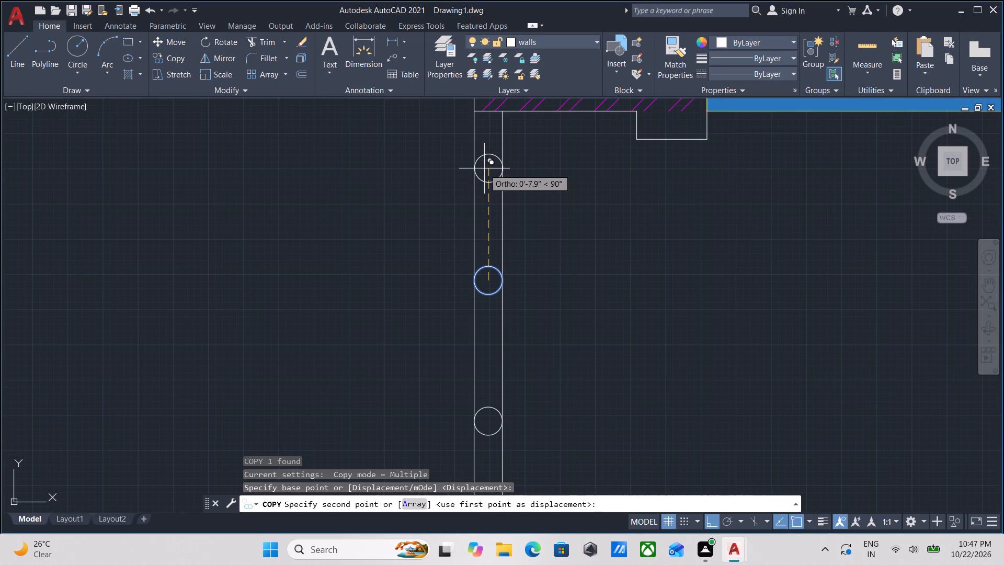
{"action": "left_click", "coordinate": [484, 168]}
{"action": "scroll", "coordinate": [484, 168], "scroll_direction": "down", "scroll_amount": 3}
{"action": "key", "text": "Escape"}
Review both floor plans, examining the original plan's parking space and its GARDEN 3' area.
{"action": "scroll", "coordinate": [498, 179], "scroll_direction": "down", "scroll_amount": 3}
{"action": "middle_click_drag", "start_coordinate": [520, 196], "coordinate": [444, 184]}
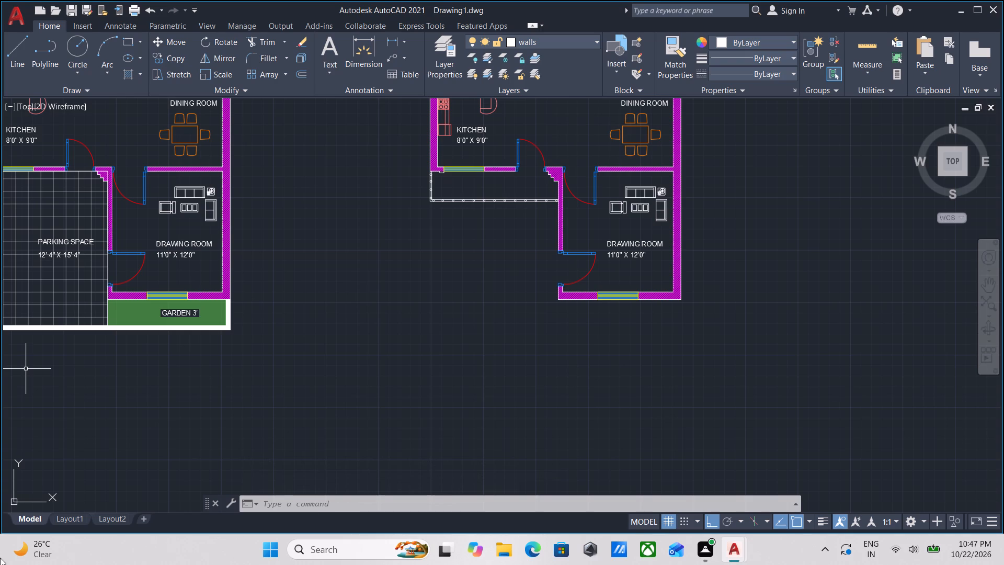
{"action": "scroll", "coordinate": [0, 558], "scroll_direction": "down", "scroll_amount": 3}
{"action": "scroll", "coordinate": [292, 348], "scroll_direction": "down", "scroll_amount": 3}
{"action": "middle_click_drag", "start_coordinate": [320, 299], "coordinate": [383, 285]}
{"action": "scroll", "coordinate": [284, 328], "scroll_direction": "up", "scroll_amount": 1}
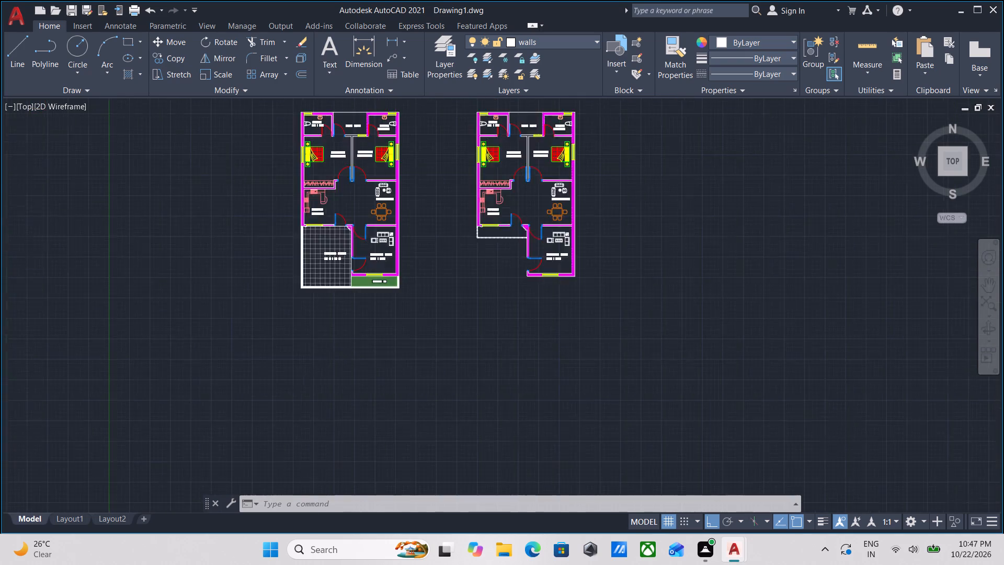
{"action": "scroll", "coordinate": [283, 327], "scroll_direction": "up", "scroll_amount": 1}
{"action": "middle_click_drag", "start_coordinate": [322, 305], "coordinate": [343, 352]}
{"action": "scroll", "coordinate": [406, 245], "scroll_direction": "up", "scroll_amount": 2}
{"action": "scroll", "coordinate": [406, 245], "scroll_direction": "down", "scroll_amount": 2}
{"action": "middle_click_drag", "start_coordinate": [406, 245], "coordinate": [461, 190]}
{"action": "scroll", "coordinate": [461, 190], "scroll_direction": "up", "scroll_amount": 1}
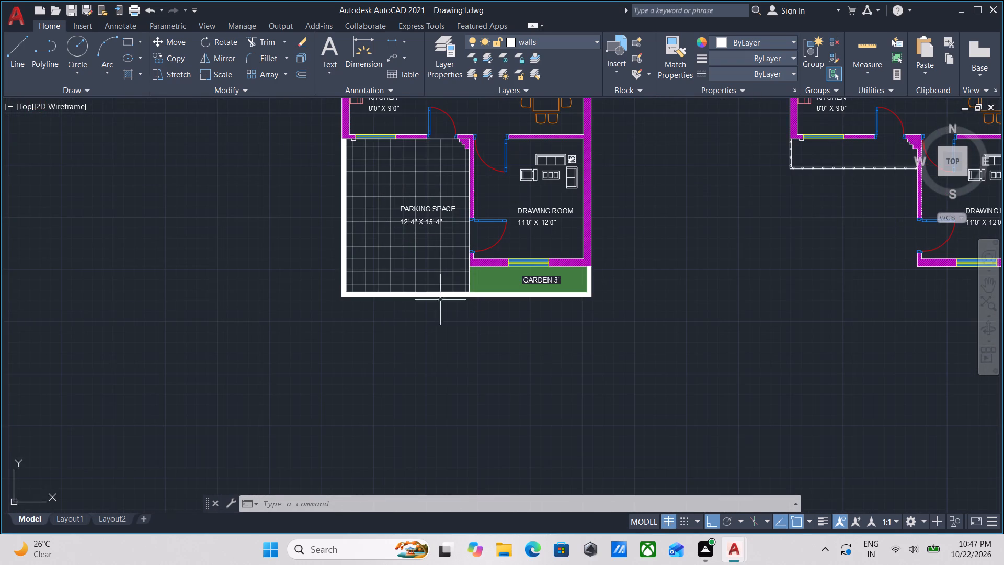
{"action": "middle_click_drag", "start_coordinate": [420, 317], "coordinate": [408, 241]}
{"action": "scroll", "coordinate": [400, 309], "scroll_direction": "down", "scroll_amount": 1}
{"action": "middle_click_drag", "start_coordinate": [400, 309], "coordinate": [402, 337]}
{"action": "scroll", "coordinate": [421, 297], "scroll_direction": "up", "scroll_amount": 1}
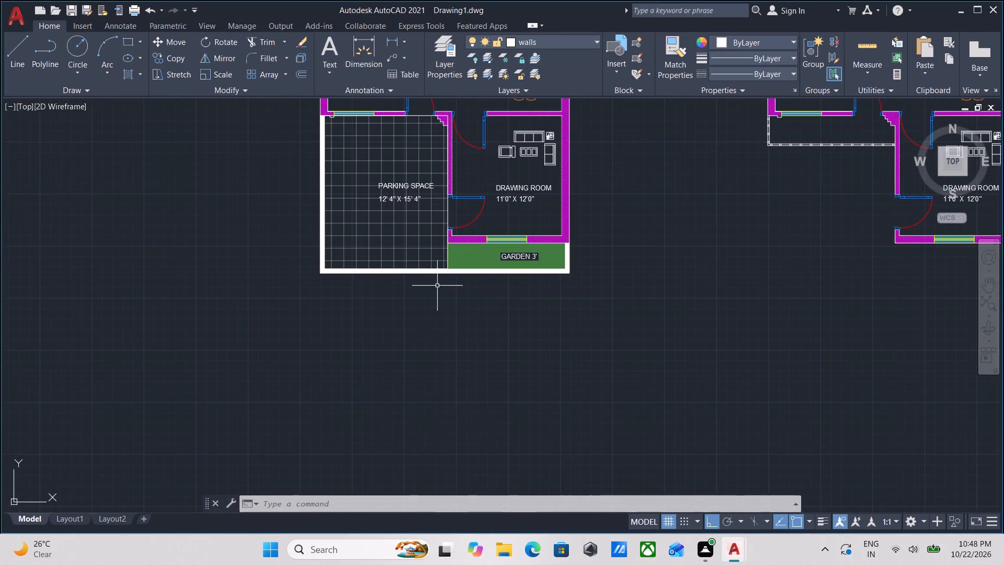
{"action": "scroll", "coordinate": [516, 254], "scroll_direction": "up", "scroll_amount": 5}
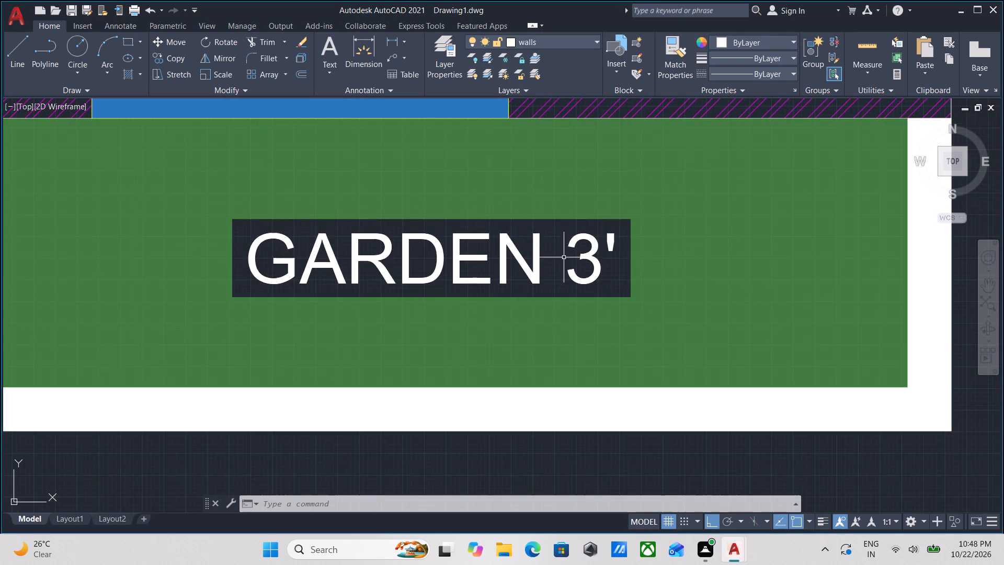
{"action": "double_click", "coordinate": [595, 250]}
{"action": "left_click", "coordinate": [595, 250]}
{"action": "scroll", "coordinate": [595, 250], "scroll_direction": "down", "scroll_amount": 2}
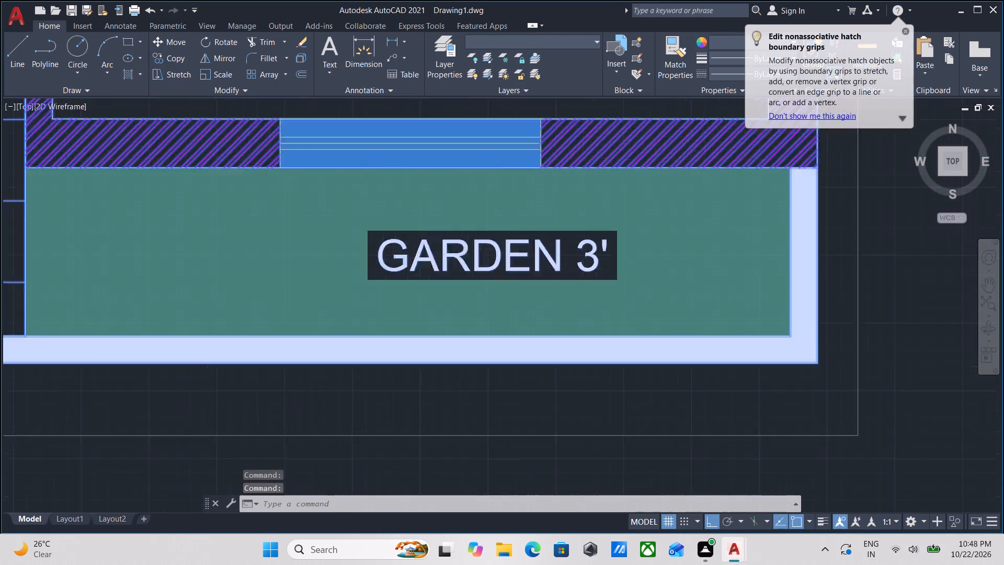
{"action": "scroll", "coordinate": [595, 250], "scroll_direction": "down", "scroll_amount": 5}
{"action": "key", "text": "Escape"}
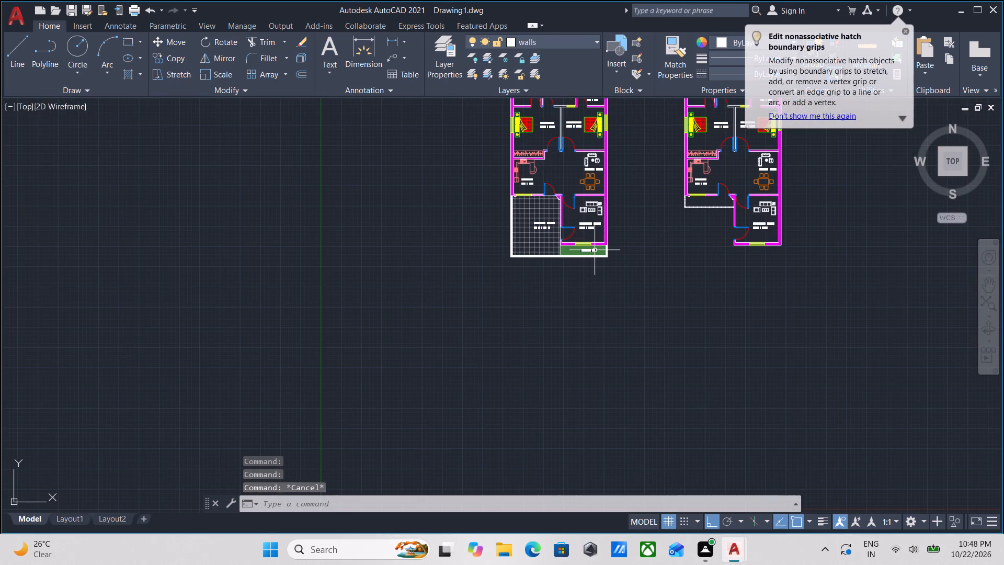
{"action": "middle_click_drag", "start_coordinate": [595, 250], "coordinate": [554, 295]}
{"action": "scroll", "coordinate": [507, 322], "scroll_direction": "up", "scroll_amount": 2}
{"action": "scroll", "coordinate": [507, 322], "scroll_direction": "down", "scroll_amount": 1}
{"action": "middle_click_drag", "start_coordinate": [508, 326], "coordinate": [507, 323]}
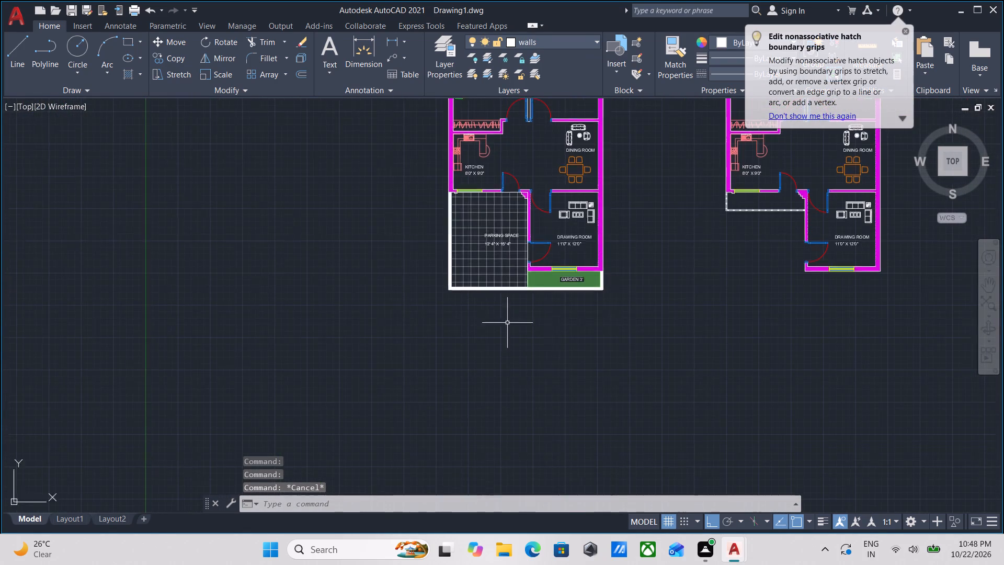
{"action": "middle_click_drag", "start_coordinate": [507, 323], "coordinate": [503, 384]}
{"action": "middle_click_drag", "start_coordinate": [382, 278], "coordinate": [424, 380]}
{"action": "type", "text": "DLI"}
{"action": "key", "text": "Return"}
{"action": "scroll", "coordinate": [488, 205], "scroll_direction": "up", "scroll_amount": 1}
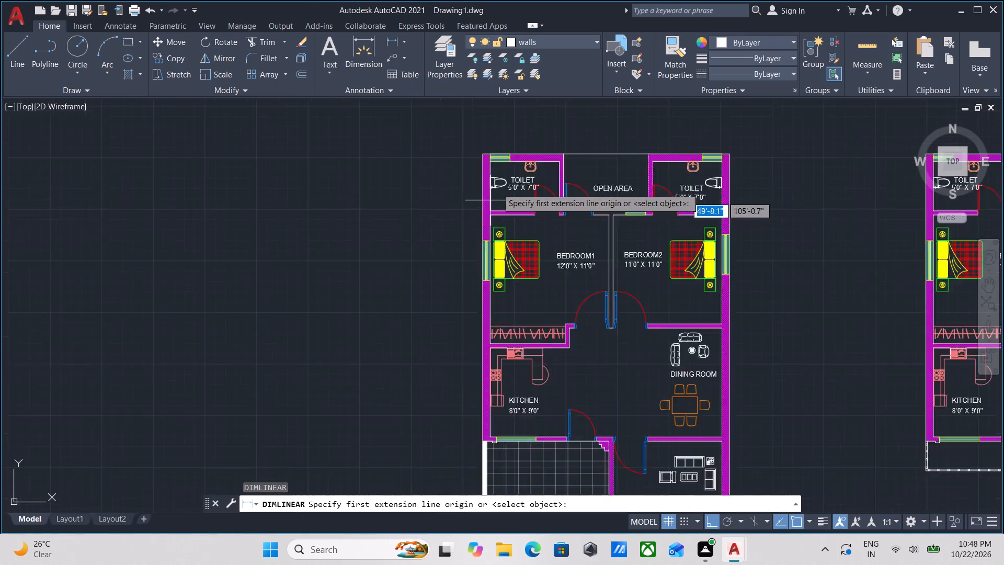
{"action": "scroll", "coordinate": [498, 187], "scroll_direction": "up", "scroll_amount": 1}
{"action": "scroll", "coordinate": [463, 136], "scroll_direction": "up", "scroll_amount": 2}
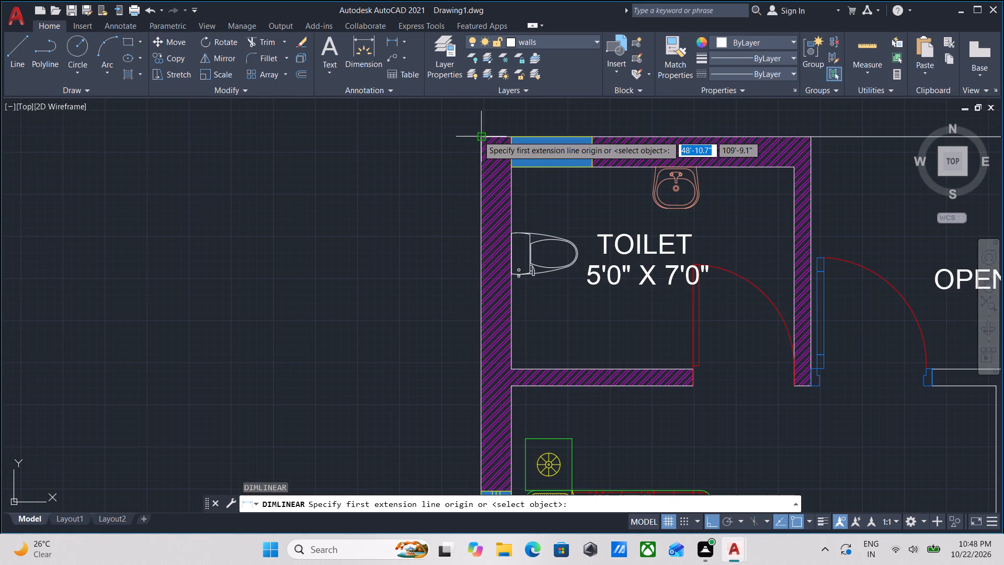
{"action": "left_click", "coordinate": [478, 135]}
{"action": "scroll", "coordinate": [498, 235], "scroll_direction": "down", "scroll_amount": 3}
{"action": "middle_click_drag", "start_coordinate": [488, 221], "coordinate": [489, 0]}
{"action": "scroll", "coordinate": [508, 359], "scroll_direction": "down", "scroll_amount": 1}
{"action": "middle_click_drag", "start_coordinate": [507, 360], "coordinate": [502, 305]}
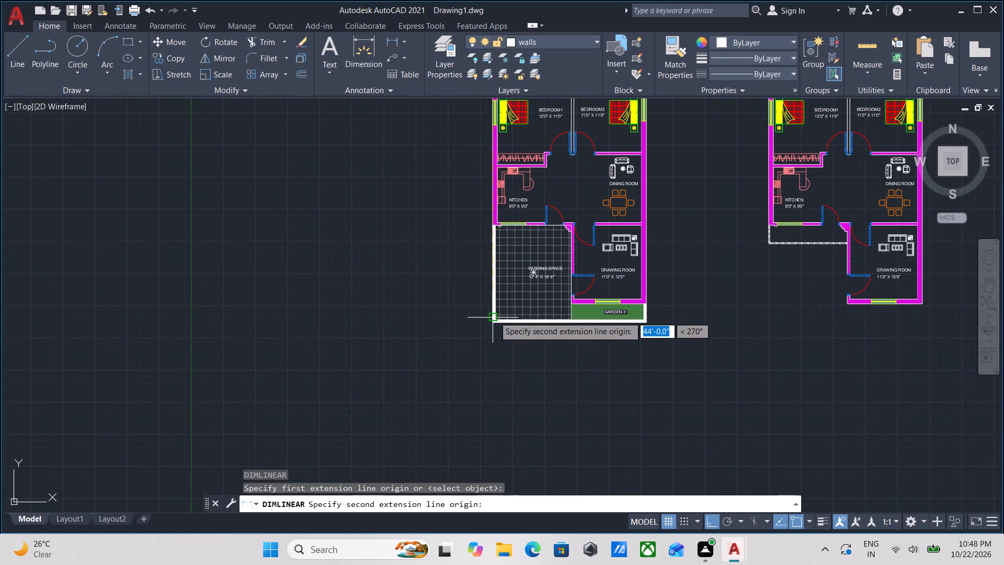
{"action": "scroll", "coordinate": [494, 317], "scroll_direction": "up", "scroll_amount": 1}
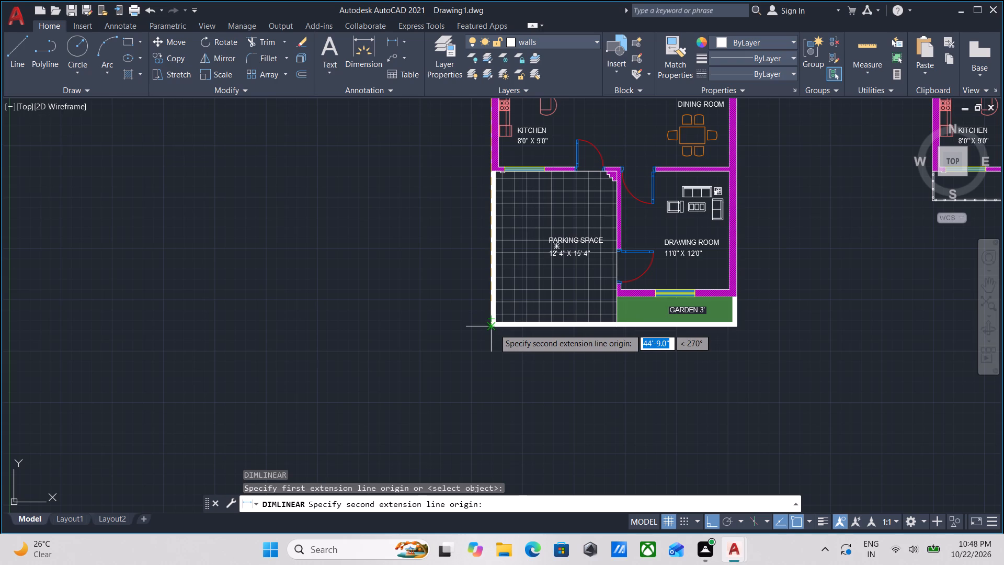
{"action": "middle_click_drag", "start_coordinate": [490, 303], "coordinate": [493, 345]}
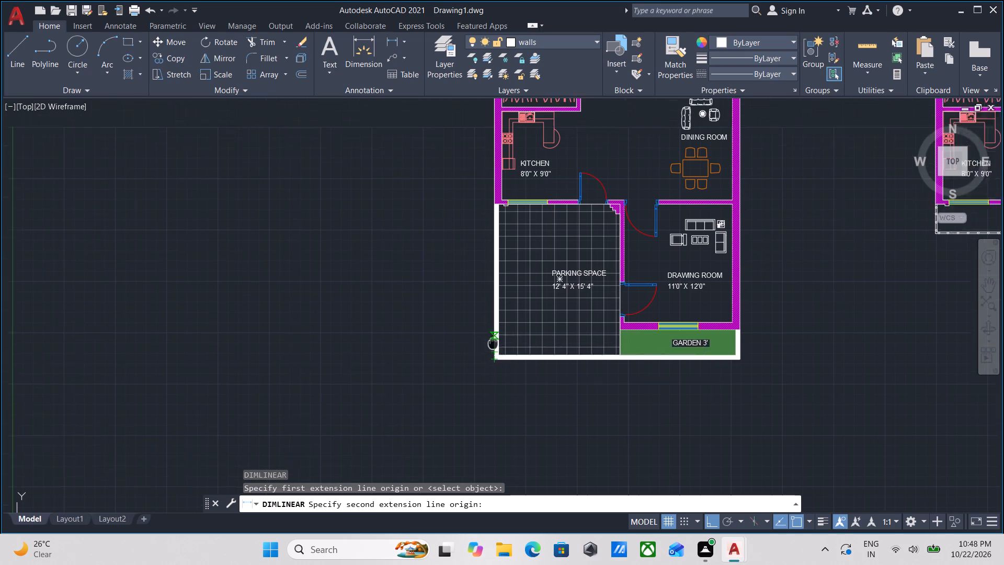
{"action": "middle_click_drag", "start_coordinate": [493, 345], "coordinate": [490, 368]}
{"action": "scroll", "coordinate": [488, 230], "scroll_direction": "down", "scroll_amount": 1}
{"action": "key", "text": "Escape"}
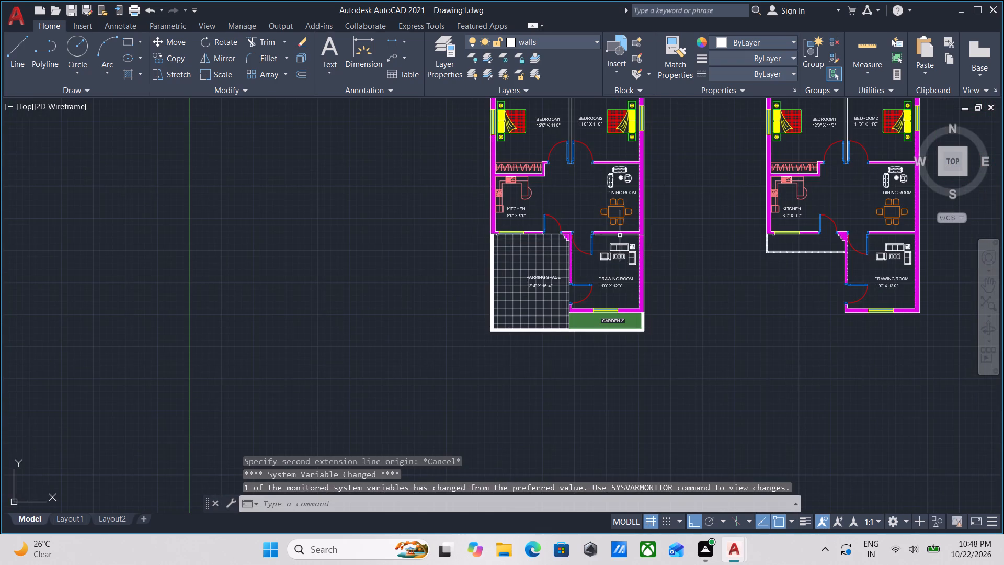
Add a vertical linear dimension along the original plan's east side, from the northeast corner to the drawing room's southeast outer corner.
{"action": "middle_click_drag", "start_coordinate": [620, 235], "coordinate": [553, 293]}
{"action": "middle_click_drag", "start_coordinate": [600, 246], "coordinate": [579, 278]}
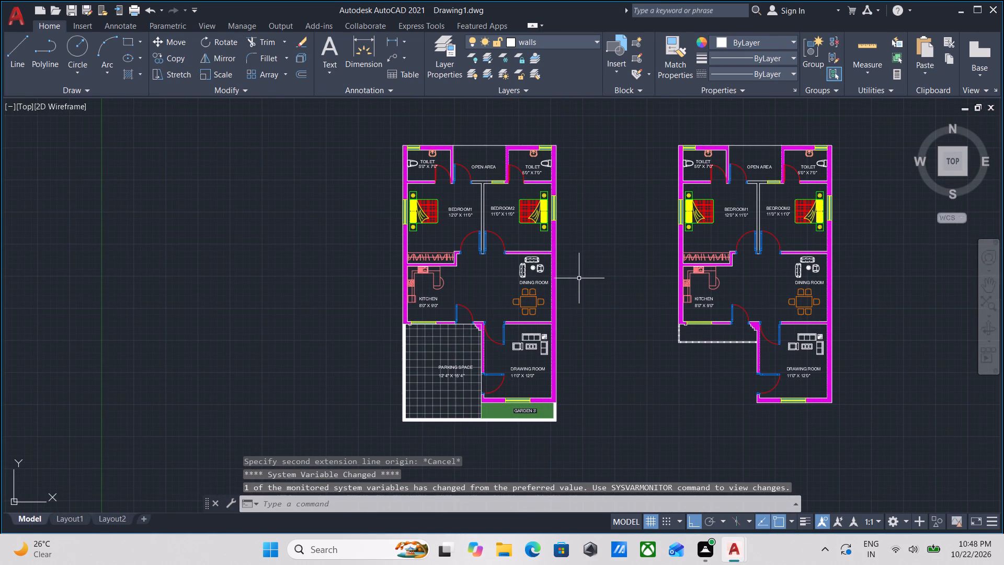
{"action": "type", "text": "DLI"}
{"action": "key", "text": "Return"}
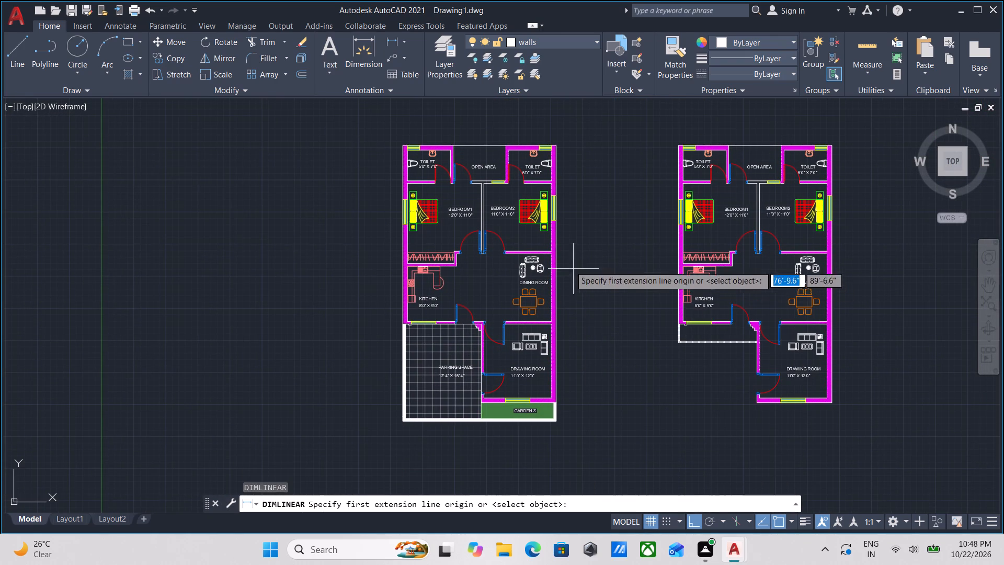
{"action": "scroll", "coordinate": [554, 161], "scroll_direction": "up", "scroll_amount": 3}
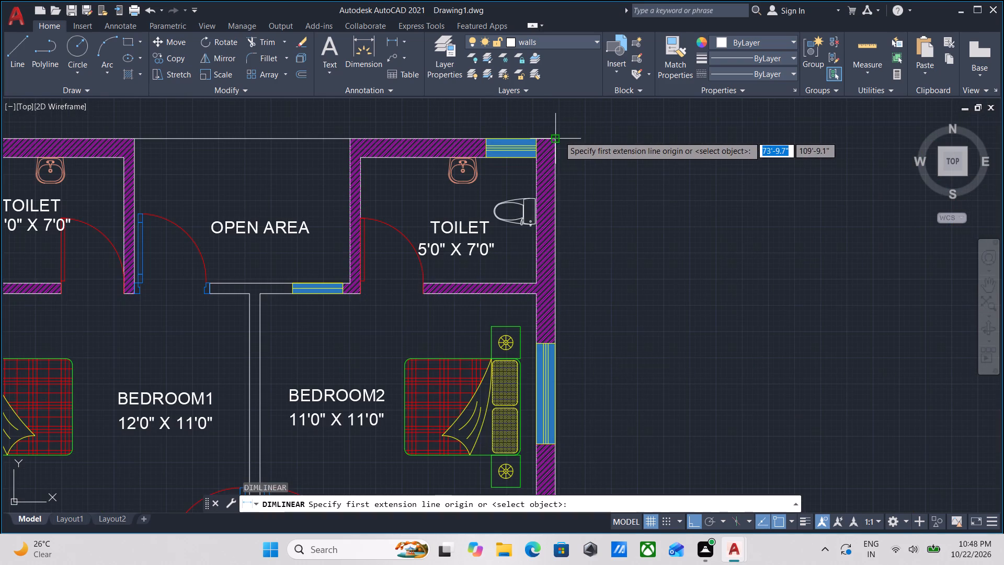
{"action": "left_click", "coordinate": [559, 136]}
{"action": "scroll", "coordinate": [621, 398], "scroll_direction": "down", "scroll_amount": 2}
{"action": "middle_click_drag", "start_coordinate": [620, 394], "coordinate": [575, 190]}
{"action": "middle_click_drag", "start_coordinate": [562, 291], "coordinate": [547, 183]}
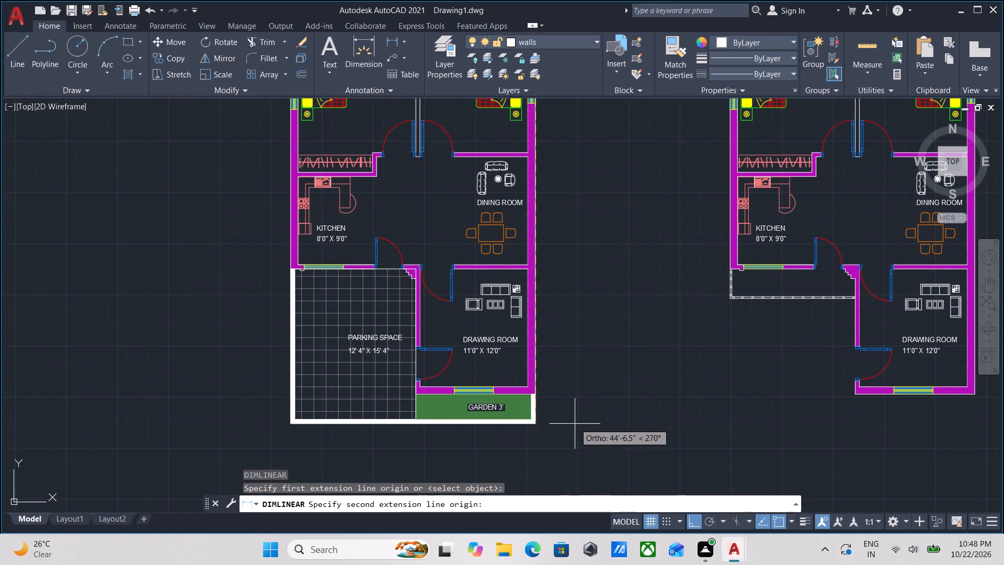
{"action": "scroll", "coordinate": [532, 390], "scroll_direction": "up", "scroll_amount": 2}
{"action": "left_click", "coordinate": [536, 399]}
{"action": "scroll", "coordinate": [547, 395], "scroll_direction": "down", "scroll_amount": 3}
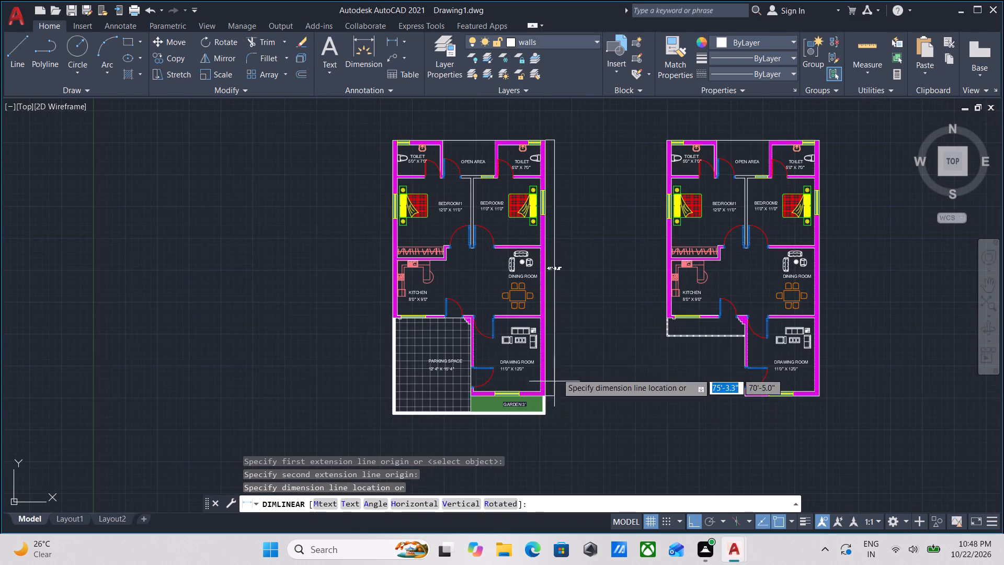
{"action": "scroll", "coordinate": [550, 306], "scroll_direction": "up", "scroll_amount": 2}
{"action": "left_click", "coordinate": [570, 274]}
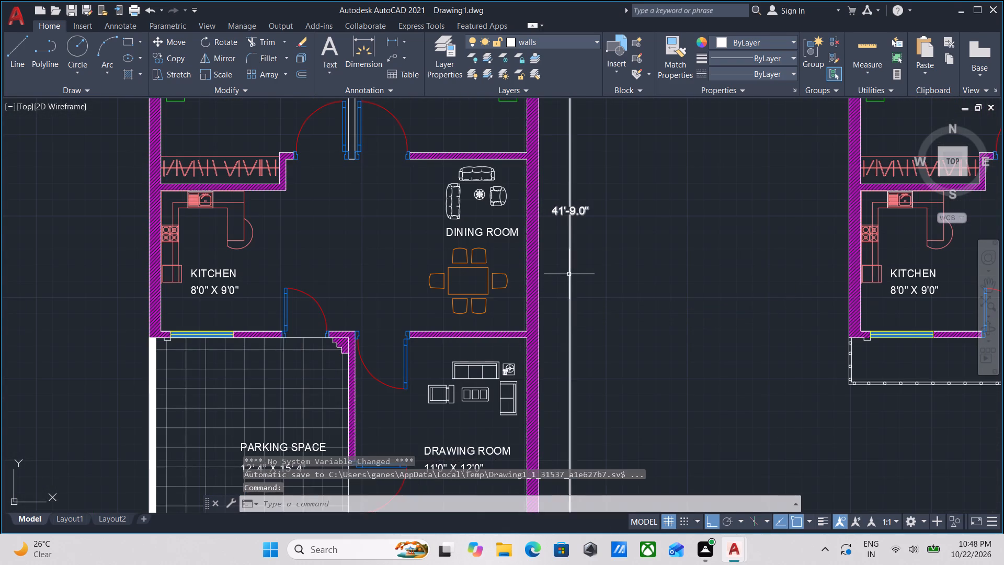
Add a horizontal linear dimension above the original plan, from its northwest outer corner to its northeast outer corner.
{"action": "middle_click_drag", "start_coordinate": [573, 285], "coordinate": [599, 422]}
{"action": "middle_click_drag", "start_coordinate": [469, 254], "coordinate": [539, 408]}
{"action": "middle_click_drag", "start_coordinate": [492, 337], "coordinate": [537, 442]}
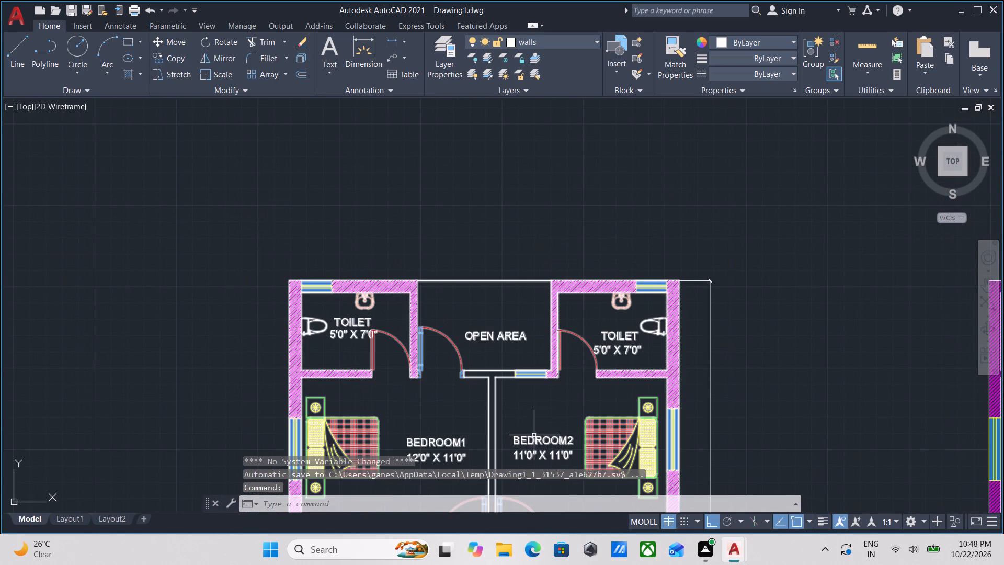
{"action": "type", "text": "DLI"}
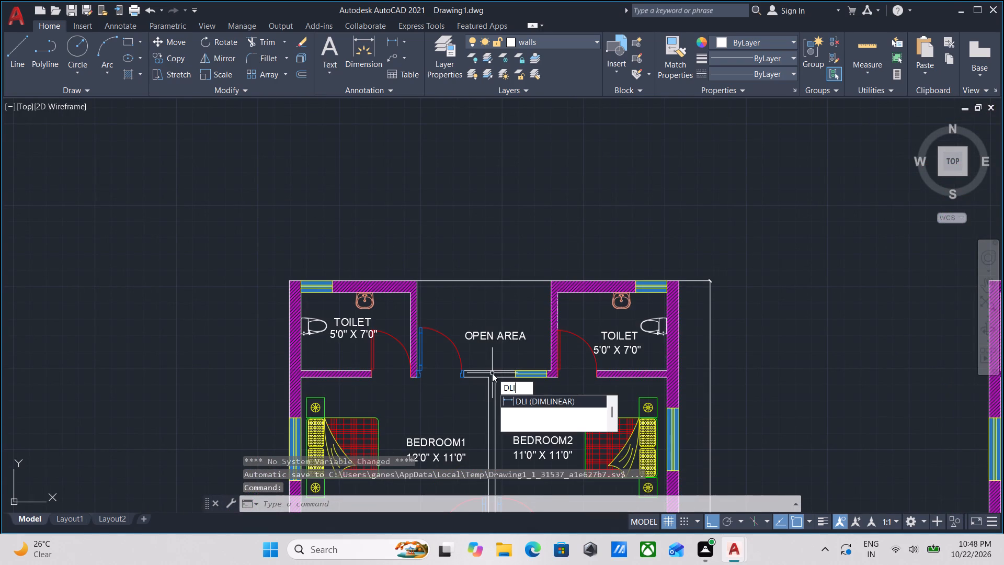
{"action": "key", "text": "Return"}
{"action": "scroll", "coordinate": [271, 289], "scroll_direction": "up", "scroll_amount": 3}
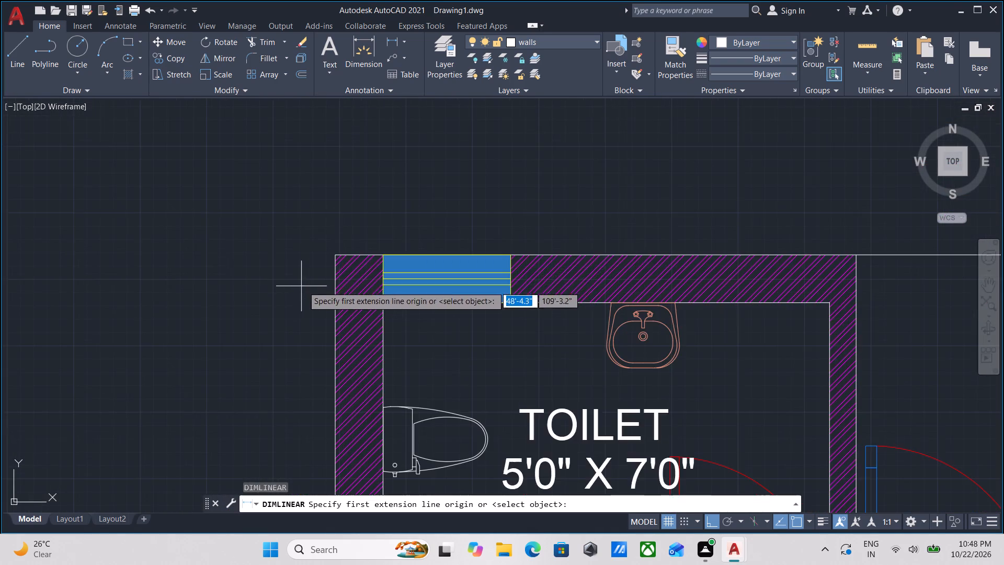
{"action": "scroll", "coordinate": [341, 238], "scroll_direction": "up", "scroll_amount": 1}
{"action": "left_click", "coordinate": [330, 264]}
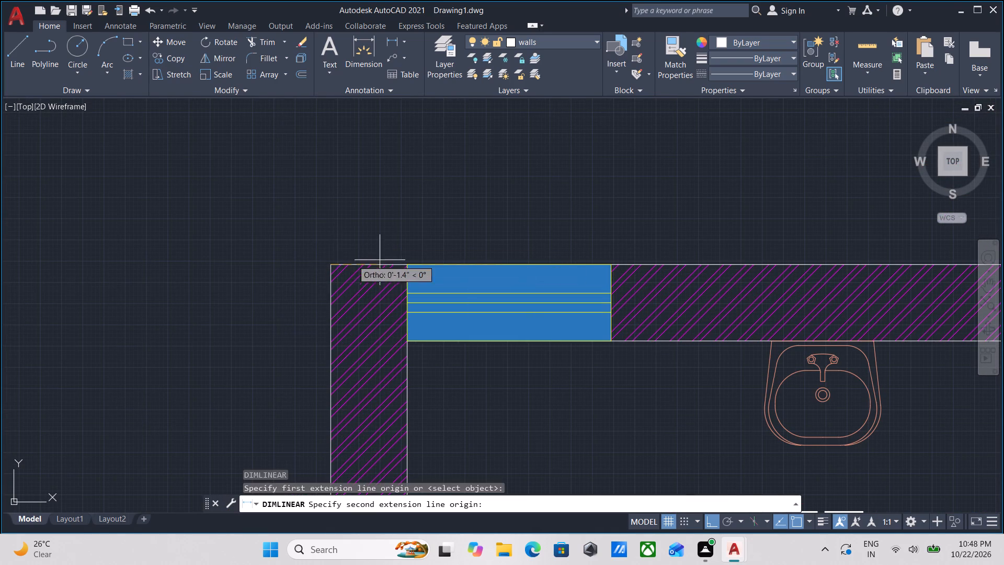
{"action": "scroll", "coordinate": [678, 241], "scroll_direction": "down", "scroll_amount": 1}
{"action": "middle_click_drag", "start_coordinate": [677, 242], "coordinate": [0, 247]}
{"action": "scroll", "coordinate": [390, 242], "scroll_direction": "down", "scroll_amount": 2}
{"action": "middle_click_drag", "start_coordinate": [390, 242], "coordinate": [118, 268]}
{"action": "scroll", "coordinate": [449, 266], "scroll_direction": "up", "scroll_amount": 2}
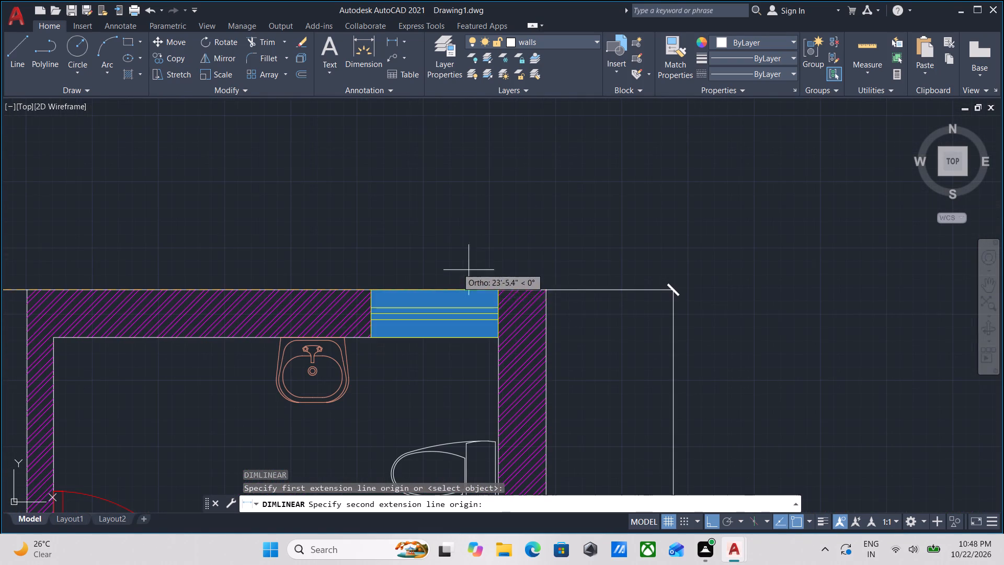
{"action": "left_click", "coordinate": [546, 289]}
{"action": "scroll", "coordinate": [527, 242], "scroll_direction": "down", "scroll_amount": 2}
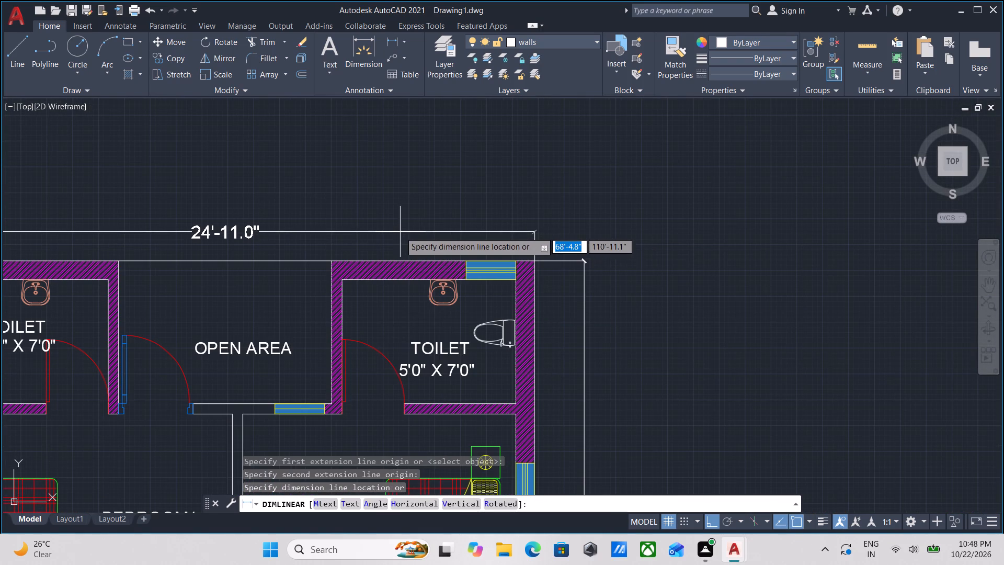
{"action": "left_click", "coordinate": [384, 199]}
Add a vertical linear dimension along the variant plan's east side, from its northeast corner to the drawing room's southeast outer corner.
{"action": "scroll", "coordinate": [406, 202], "scroll_direction": "down", "scroll_amount": 3}
{"action": "middle_click_drag", "start_coordinate": [484, 234], "coordinate": [413, 178]}
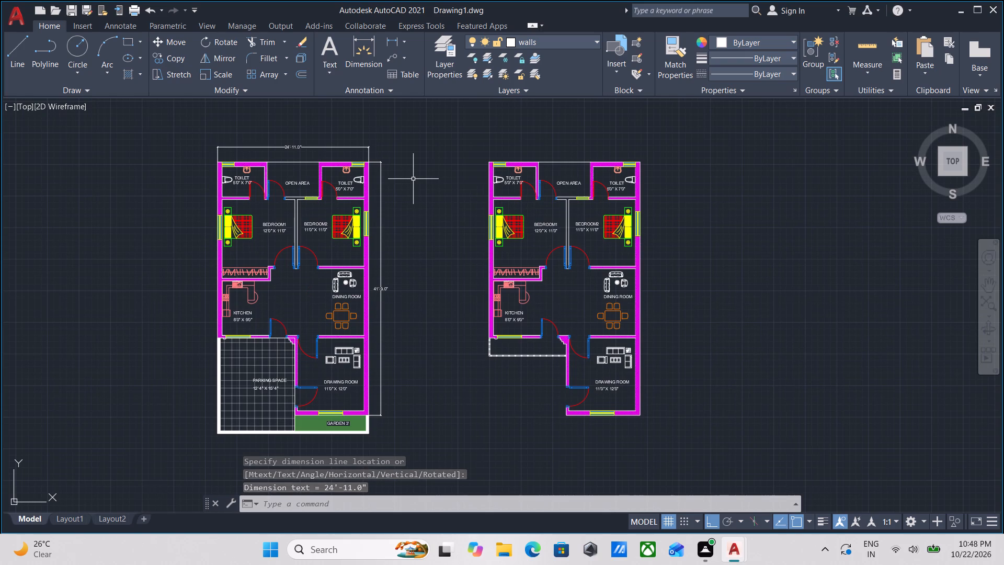
{"action": "type", "text": "DLI"}
{"action": "key", "text": "Return"}
{"action": "scroll", "coordinate": [642, 165], "scroll_direction": "up", "scroll_amount": 3}
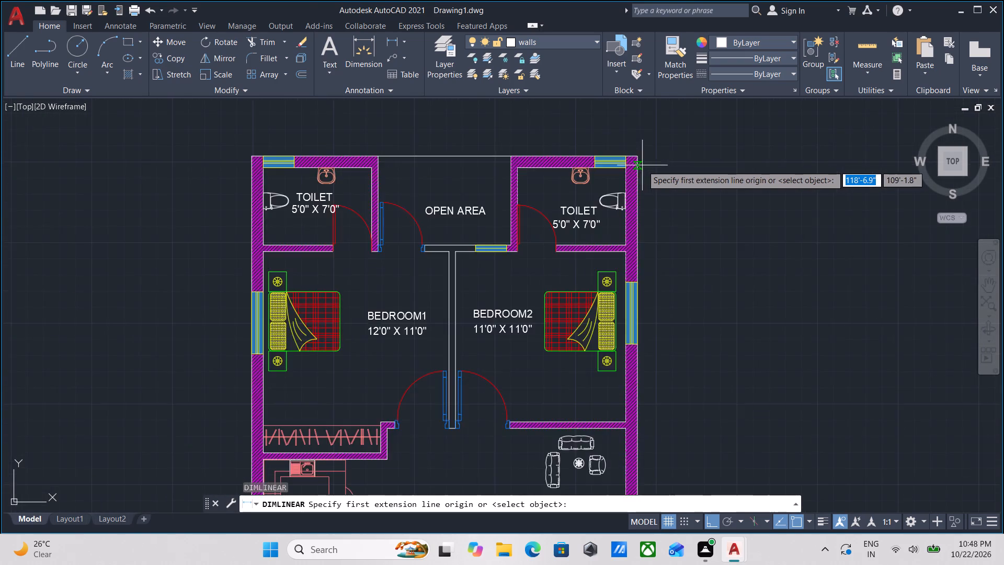
{"action": "scroll", "coordinate": [642, 165], "scroll_direction": "up", "scroll_amount": 2}
{"action": "left_click", "coordinate": [631, 137]}
{"action": "scroll", "coordinate": [680, 305], "scroll_direction": "down", "scroll_amount": 3}
{"action": "middle_click_drag", "start_coordinate": [676, 299], "coordinate": [630, 188]}
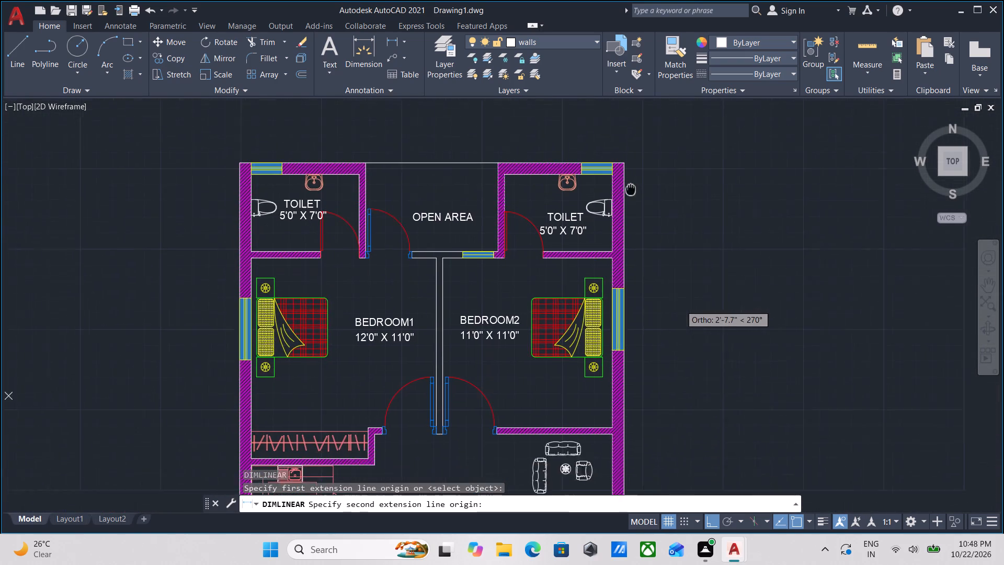
{"action": "middle_click_drag", "start_coordinate": [630, 188], "coordinate": [630, 187]}
{"action": "scroll", "coordinate": [610, 356], "scroll_direction": "down", "scroll_amount": 1}
{"action": "middle_click_drag", "start_coordinate": [610, 355], "coordinate": [607, 206]}
{"action": "middle_click_drag", "start_coordinate": [607, 416], "coordinate": [609, 315]}
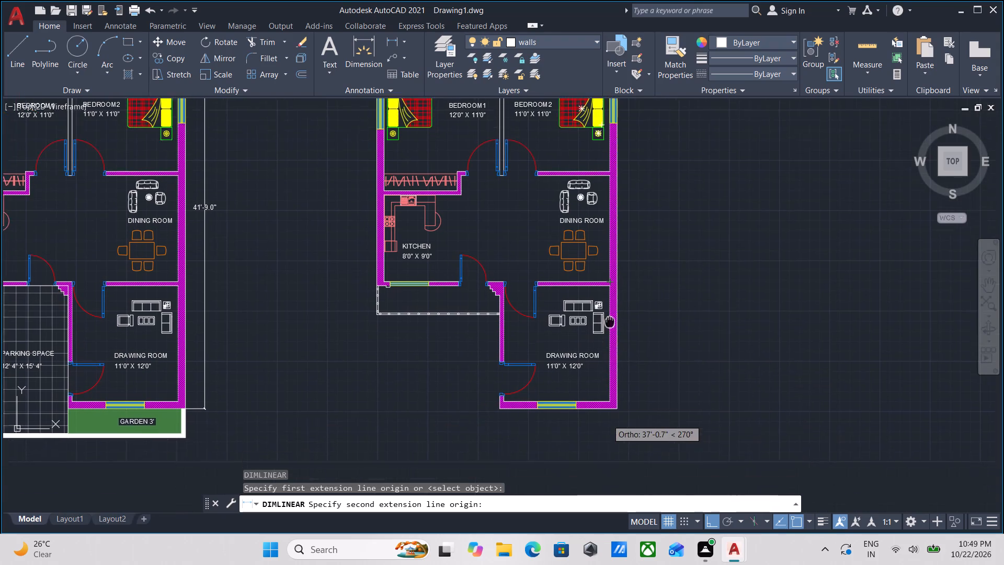
{"action": "middle_click_drag", "start_coordinate": [609, 315], "coordinate": [609, 290]}
{"action": "left_click", "coordinate": [615, 356]}
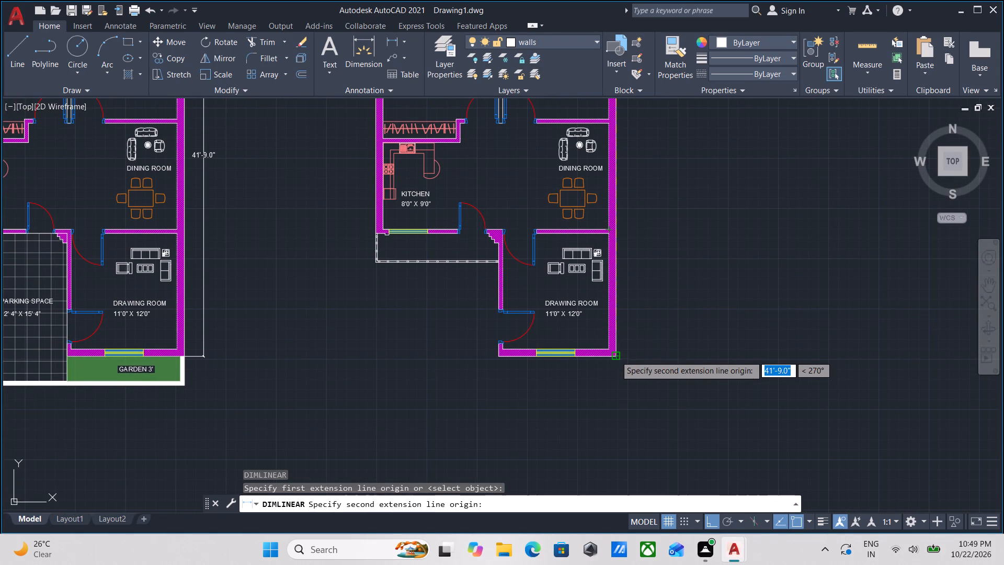
{"action": "left_click", "coordinate": [635, 323]}
Change the variant plan's OPEN AREA label between the two toilets to BALCONY.
{"action": "middle_click_drag", "start_coordinate": [572, 244], "coordinate": [580, 439]}
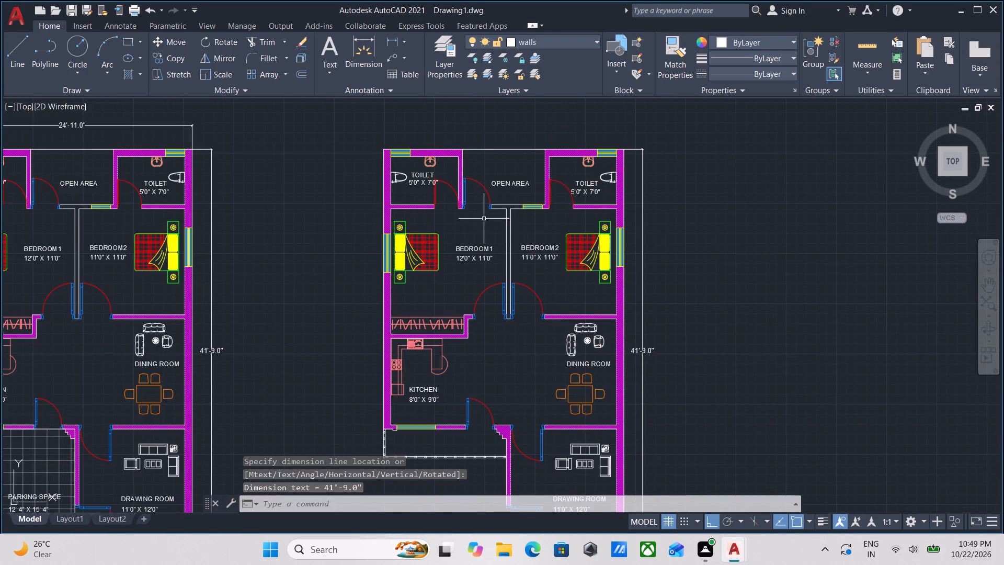
{"action": "middle_click_drag", "start_coordinate": [484, 219], "coordinate": [498, 312]}
{"action": "scroll", "coordinate": [514, 238], "scroll_direction": "up", "scroll_amount": 2}
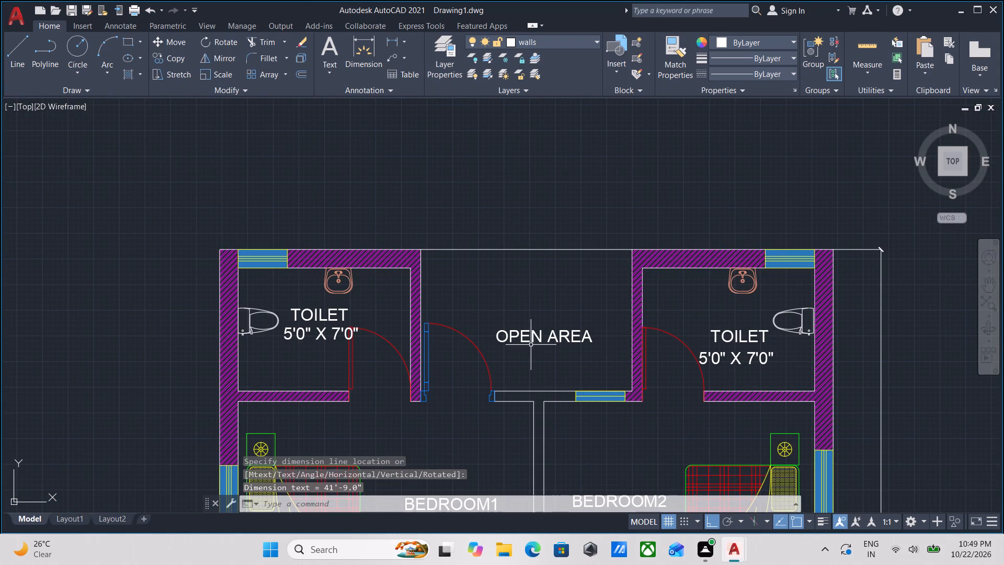
{"action": "triple_click", "coordinate": [530, 340]}
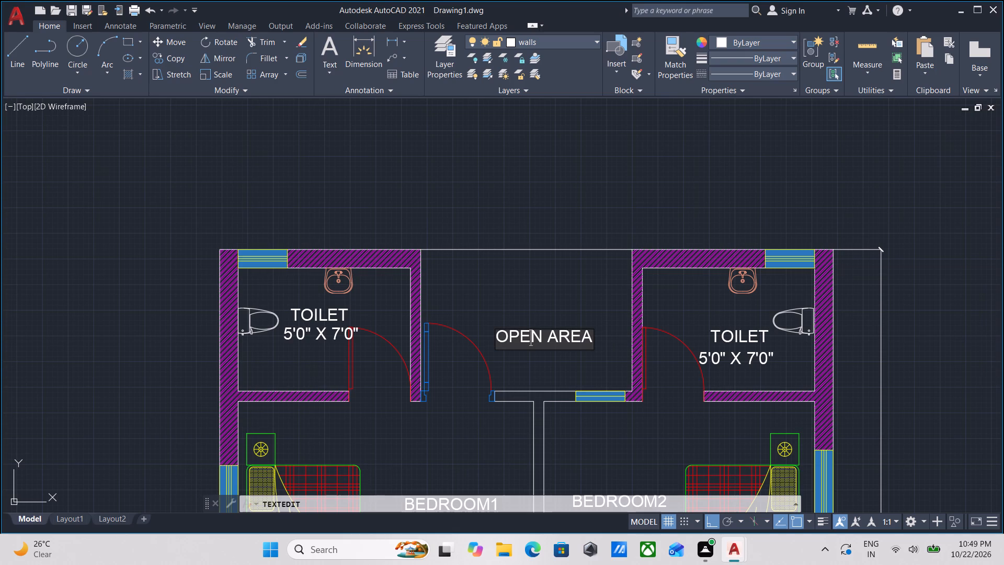
{"action": "left_click", "coordinate": [588, 339]}
{"action": "left_click_drag", "start_coordinate": [592, 340], "coordinate": [496, 343]}
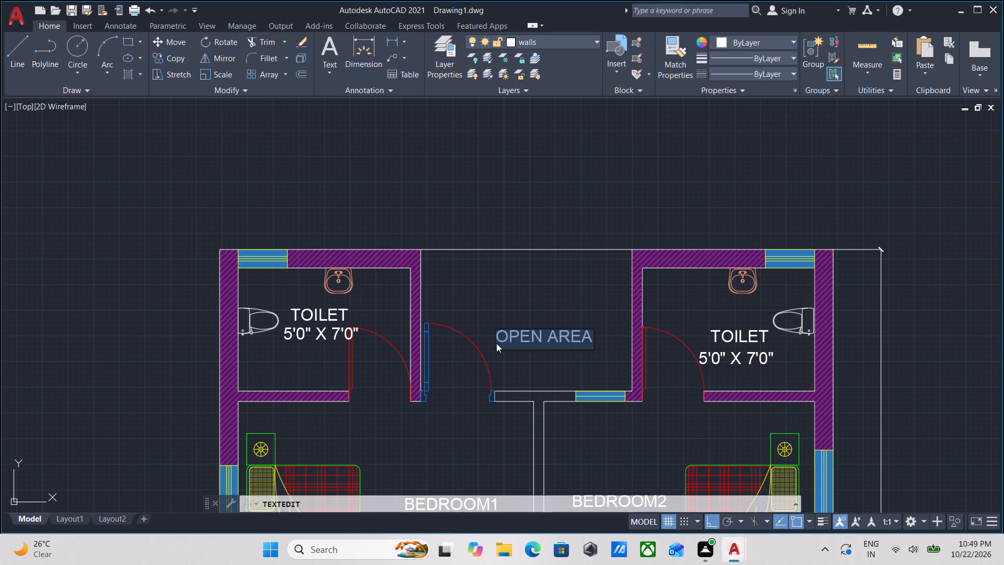
{"action": "type", "text": "BAL"}
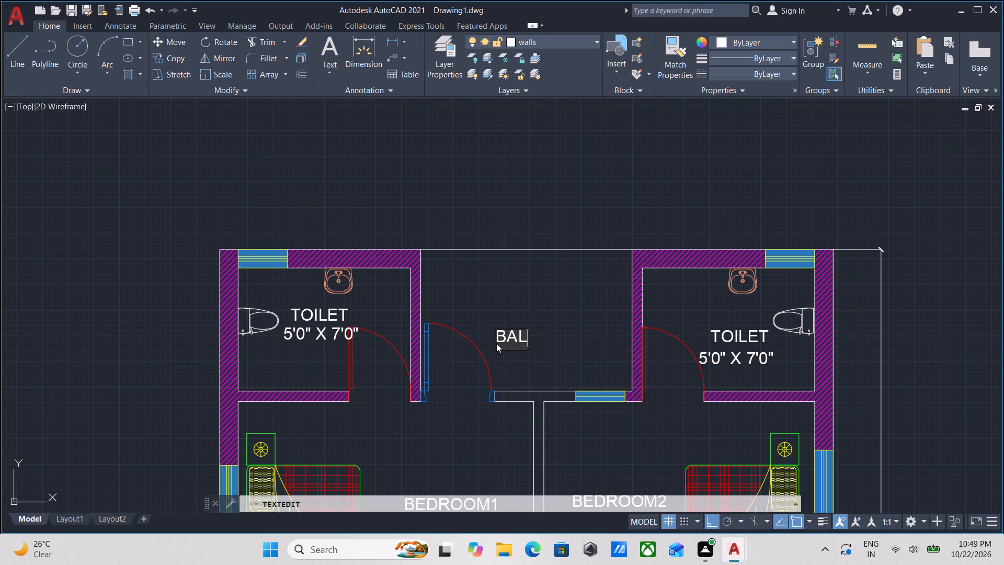
{"action": "type", "text": "CONY"}
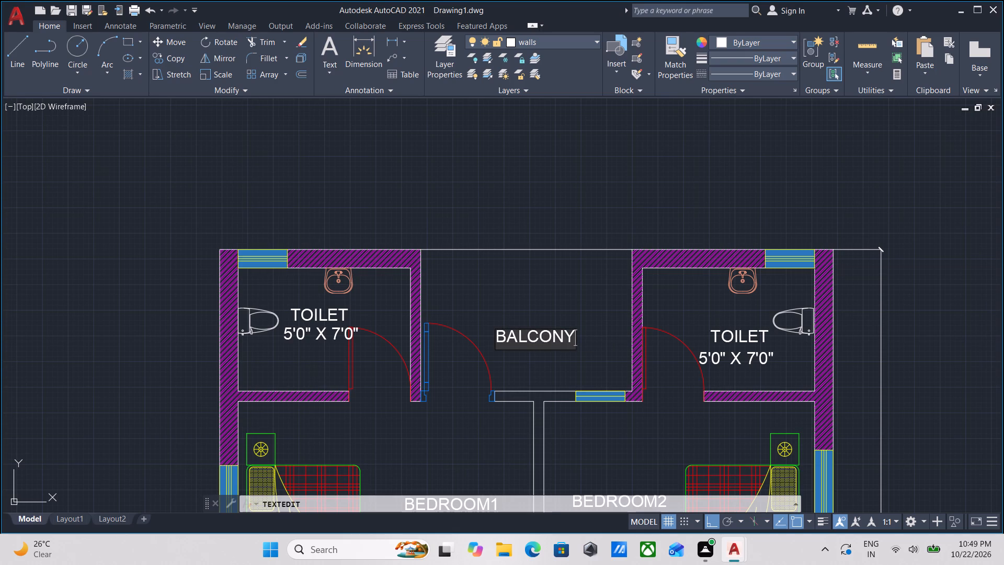
{"action": "key", "text": "Return"}
{"action": "key", "text": "Return"}
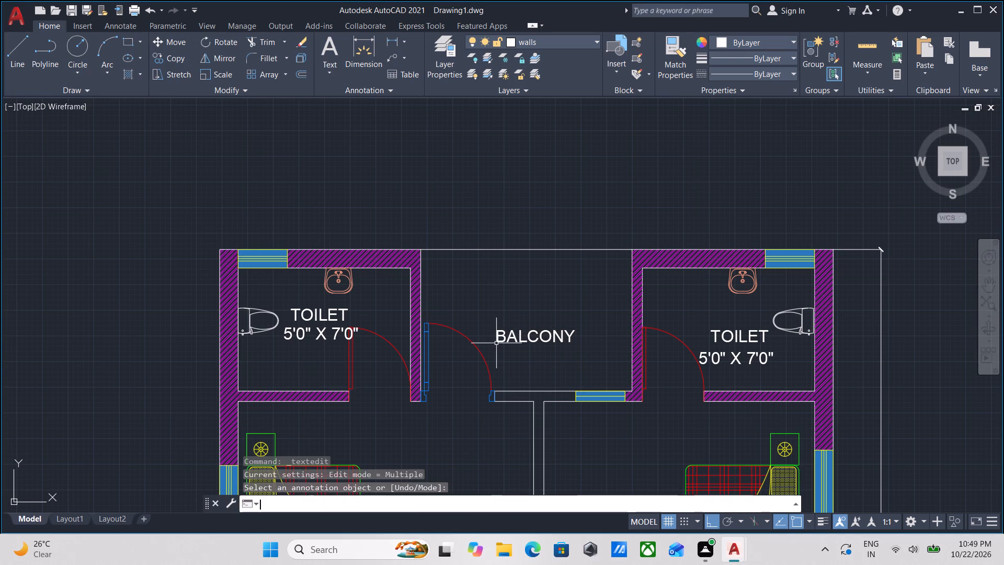
Review the variant plan from the relabelled area between the toilets down to the drawing room and the railed balcony.
{"action": "scroll", "coordinate": [498, 342], "scroll_direction": "up", "scroll_amount": 1}
{"action": "scroll", "coordinate": [505, 323], "scroll_direction": "down", "scroll_amount": 3}
{"action": "middle_click_drag", "start_coordinate": [507, 321], "coordinate": [511, 228]}
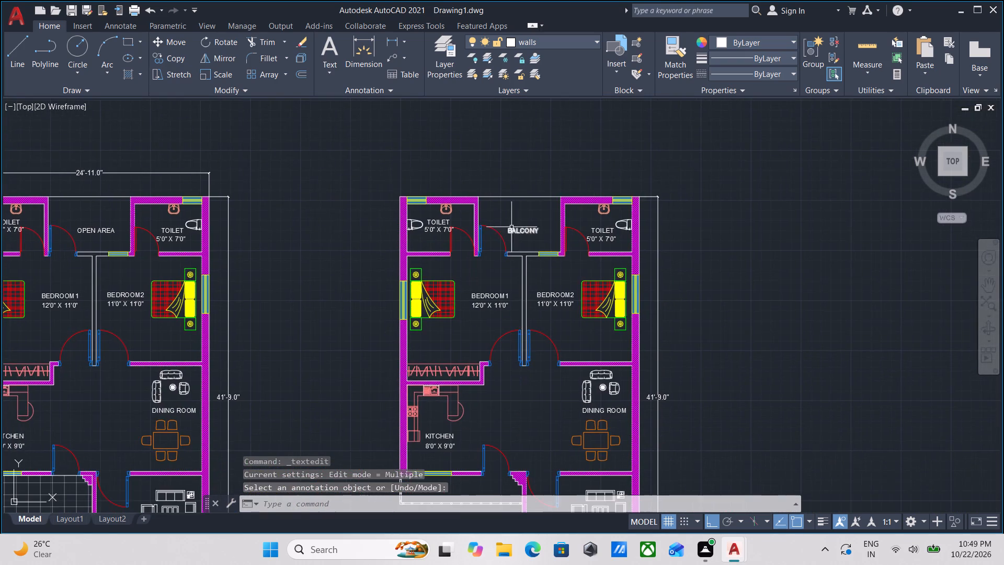
{"action": "scroll", "coordinate": [527, 264], "scroll_direction": "down", "scroll_amount": 2}
{"action": "middle_click_drag", "start_coordinate": [526, 261], "coordinate": [511, 139]}
{"action": "scroll", "coordinate": [514, 246], "scroll_direction": "up", "scroll_amount": 2}
{"action": "middle_click_drag", "start_coordinate": [514, 246], "coordinate": [540, 386]}
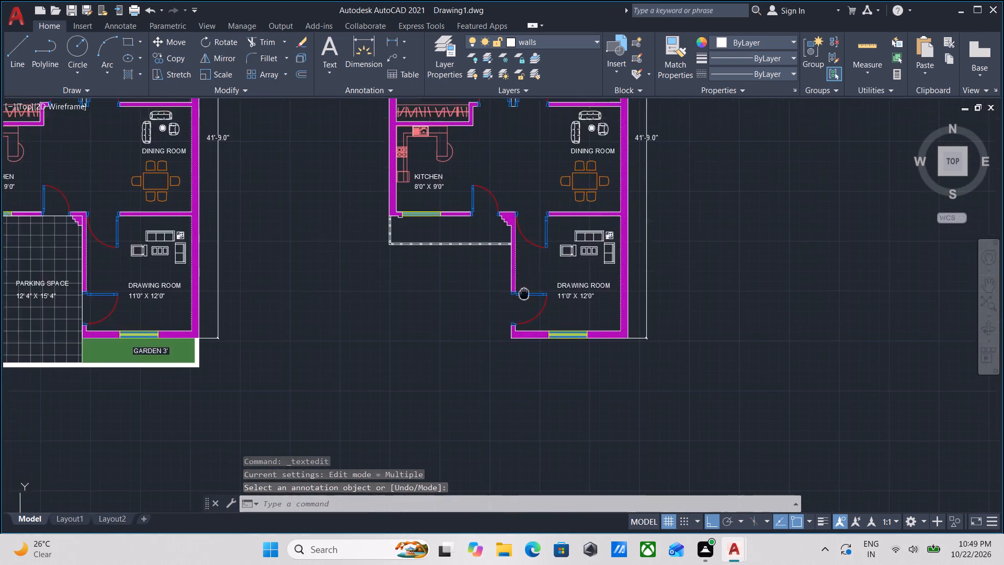
{"action": "middle_click_drag", "start_coordinate": [540, 386], "coordinate": [557, 443]}
{"action": "scroll", "coordinate": [557, 442], "scroll_direction": "down", "scroll_amount": 1}
{"action": "middle_click_drag", "start_coordinate": [543, 270], "coordinate": [555, 318]}
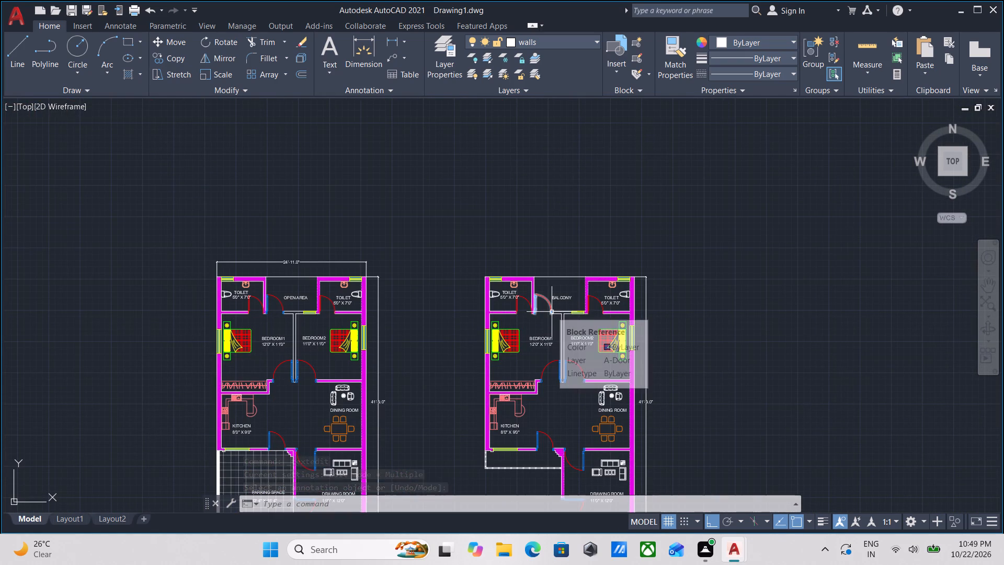
Add a horizontal linear dimension above the variant plan, from its northwest outer corner to its northeast outer corner.
{"action": "type", "text": "DLI"}
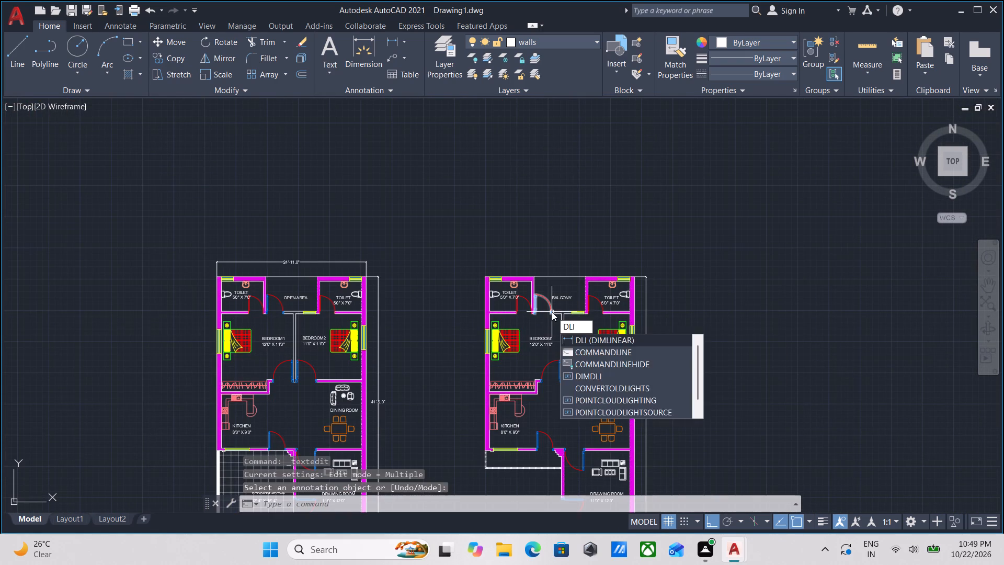
{"action": "key", "text": "Return"}
{"action": "scroll", "coordinate": [516, 256], "scroll_direction": "up", "scroll_amount": 3}
{"action": "scroll", "coordinate": [404, 331], "scroll_direction": "up", "scroll_amount": 3}
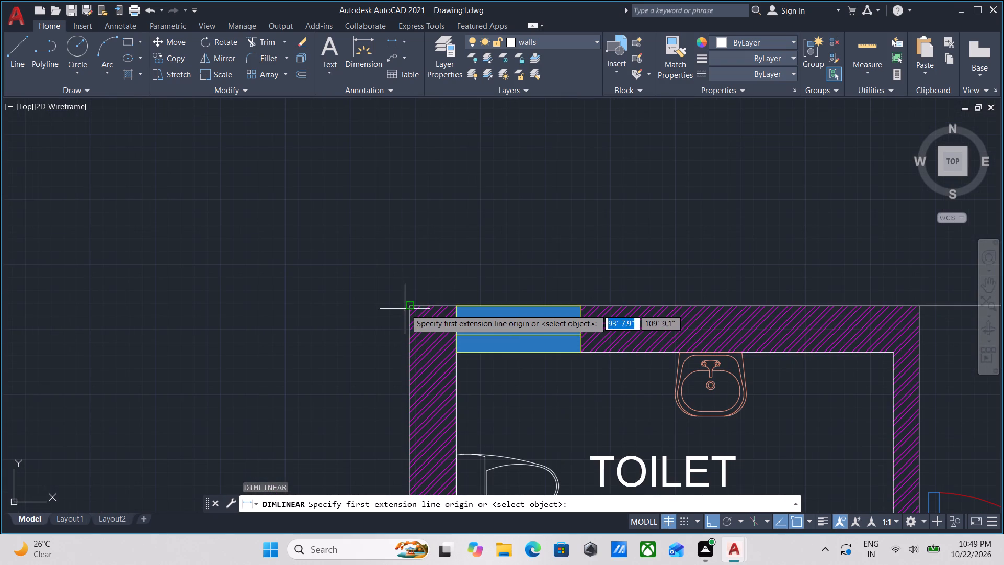
{"action": "scroll", "coordinate": [406, 309], "scroll_direction": "up", "scroll_amount": 2}
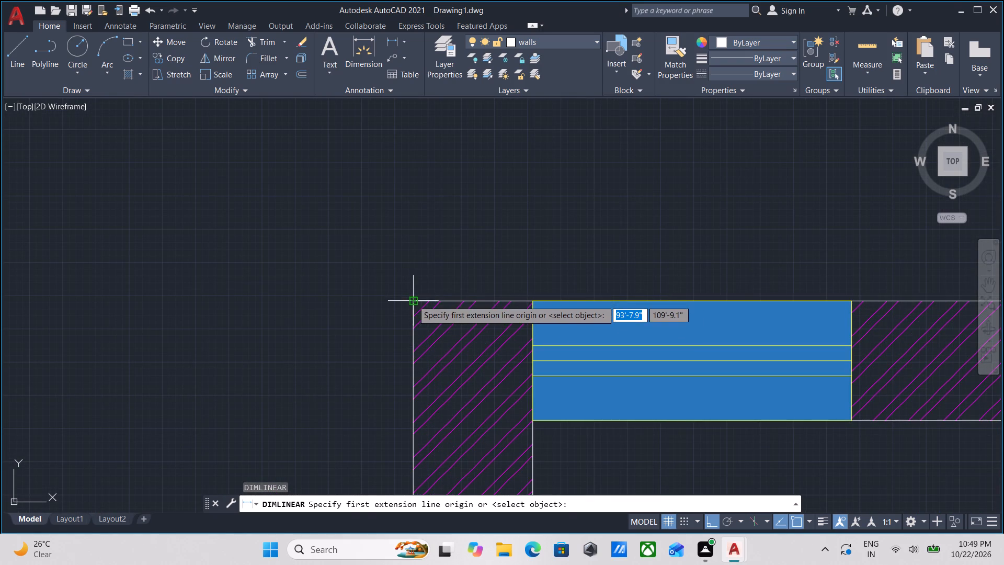
{"action": "left_click", "coordinate": [413, 300]}
{"action": "scroll", "coordinate": [740, 295], "scroll_direction": "down", "scroll_amount": 2}
{"action": "middle_click_drag", "start_coordinate": [740, 295], "coordinate": [204, 327]}
{"action": "scroll", "coordinate": [504, 317], "scroll_direction": "down", "scroll_amount": 1}
{"action": "middle_click_drag", "start_coordinate": [501, 318], "coordinate": [0, 343]}
{"action": "middle_click_drag", "start_coordinate": [586, 344], "coordinate": [457, 339]}
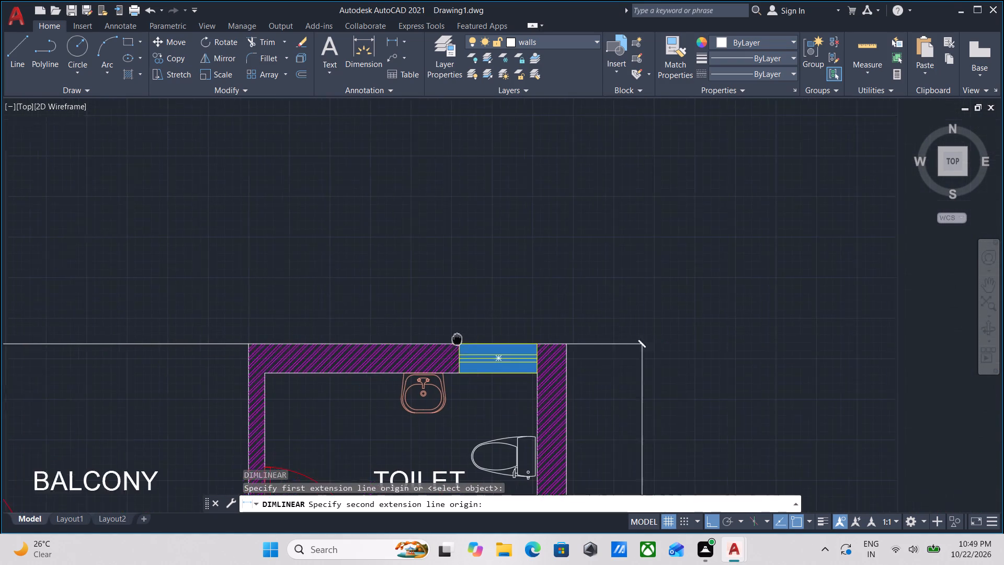
{"action": "middle_click_drag", "start_coordinate": [457, 339], "coordinate": [460, 337]}
{"action": "scroll", "coordinate": [554, 347], "scroll_direction": "up", "scroll_amount": 2}
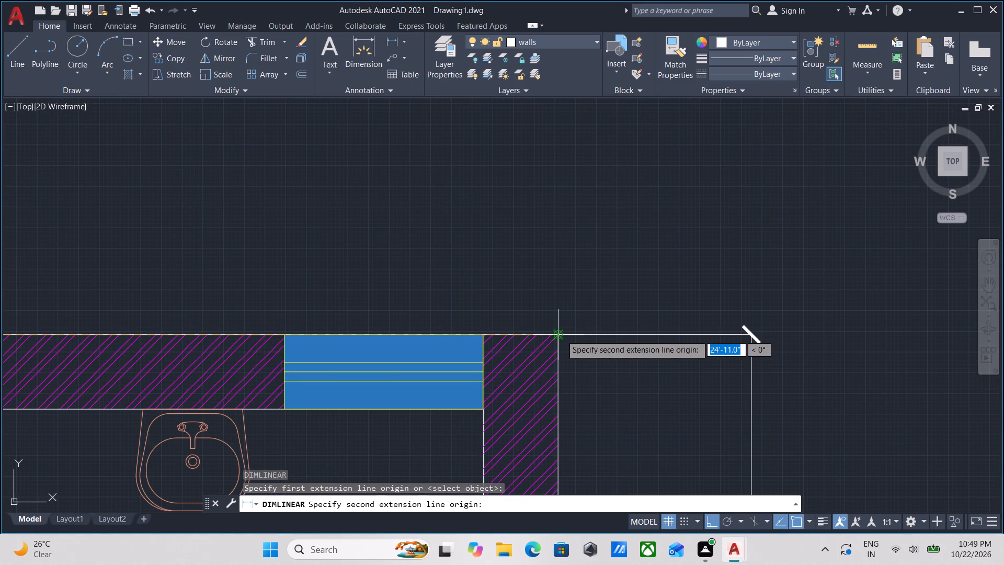
{"action": "left_click", "coordinate": [561, 335]}
{"action": "scroll", "coordinate": [560, 331], "scroll_direction": "down", "scroll_amount": 2}
{"action": "scroll", "coordinate": [477, 307], "scroll_direction": "down", "scroll_amount": 1}
{"action": "middle_click_drag", "start_coordinate": [477, 307], "coordinate": [599, 289]}
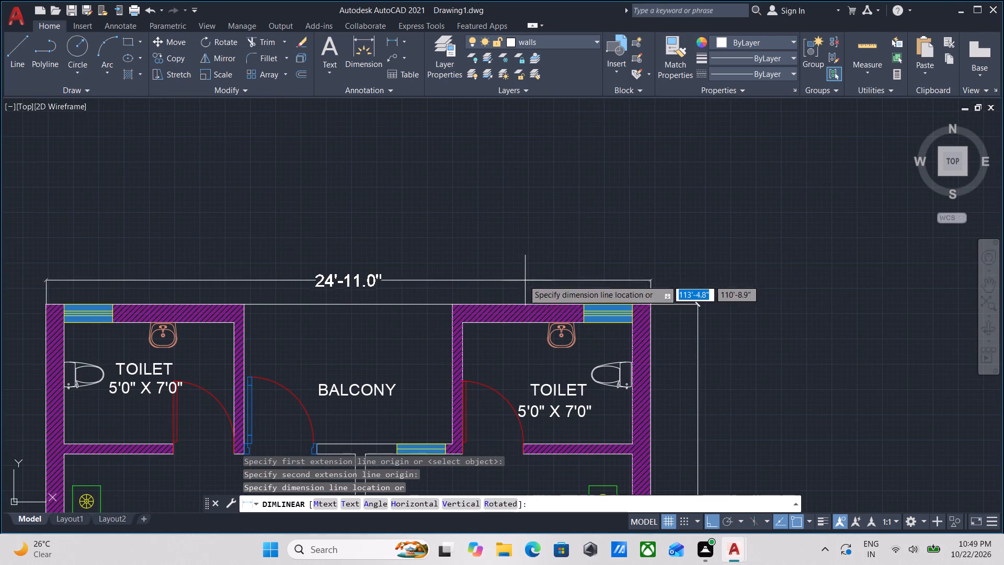
{"action": "left_click", "coordinate": [504, 266]}
Review both dimensioned floor plans side by side, examining the variant's rooms, railed balcony and overall dimensions.
{"action": "scroll", "coordinate": [462, 268], "scroll_direction": "down", "scroll_amount": 1}
{"action": "middle_click_drag", "start_coordinate": [462, 268], "coordinate": [497, 232]}
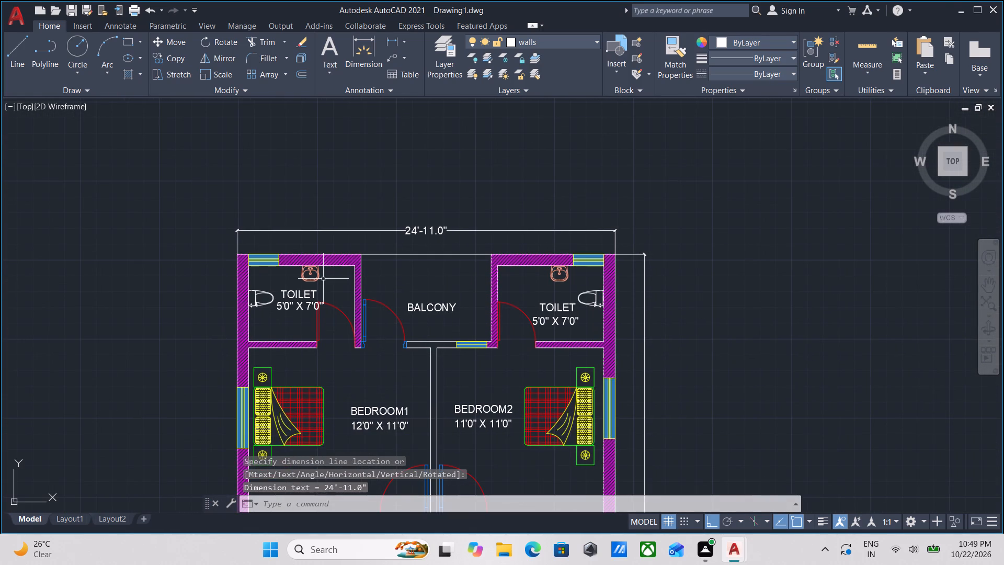
{"action": "right_click", "coordinate": [323, 279]}
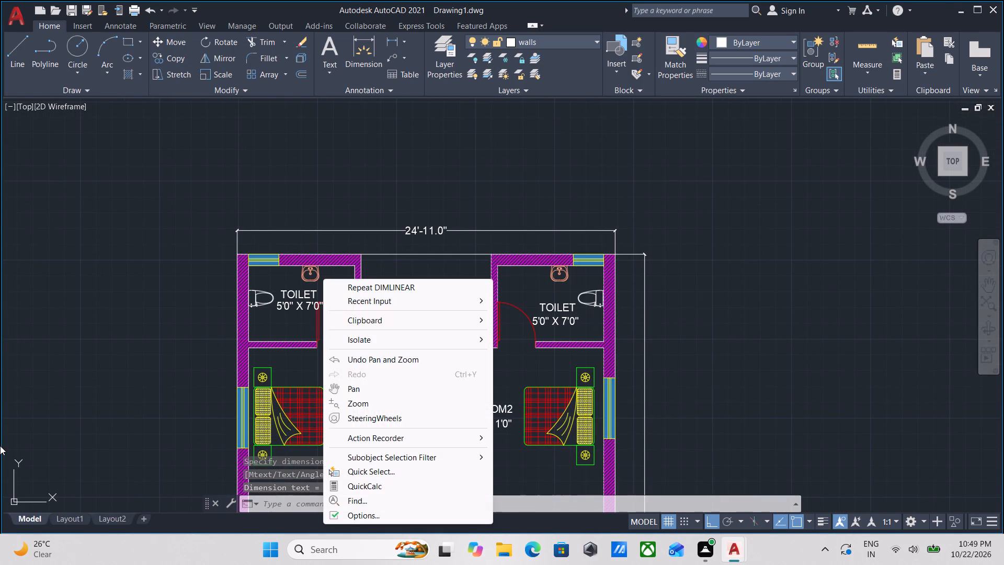
{"action": "key", "text": "Escape"}
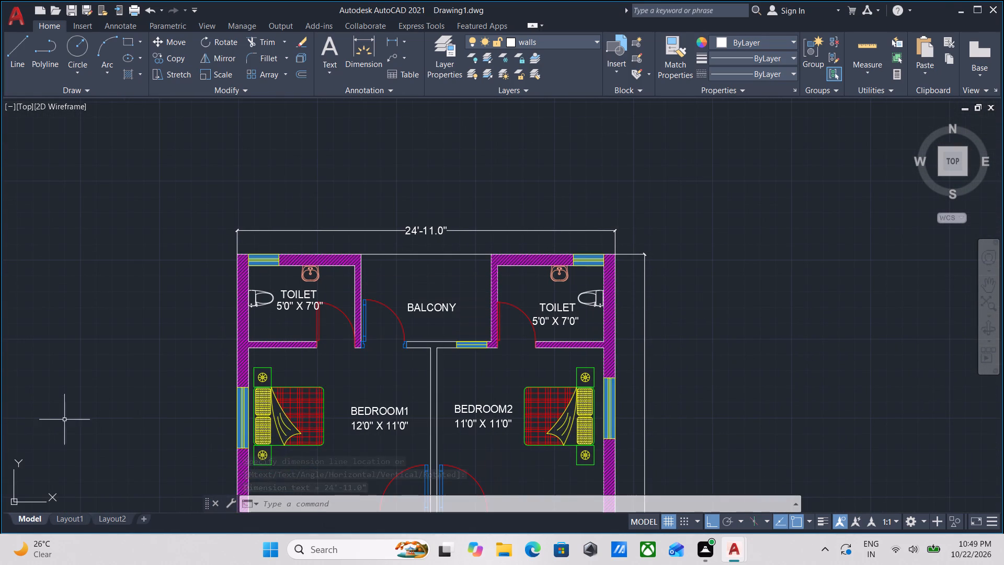
{"action": "scroll", "coordinate": [280, 129], "scroll_direction": "down", "scroll_amount": 2}
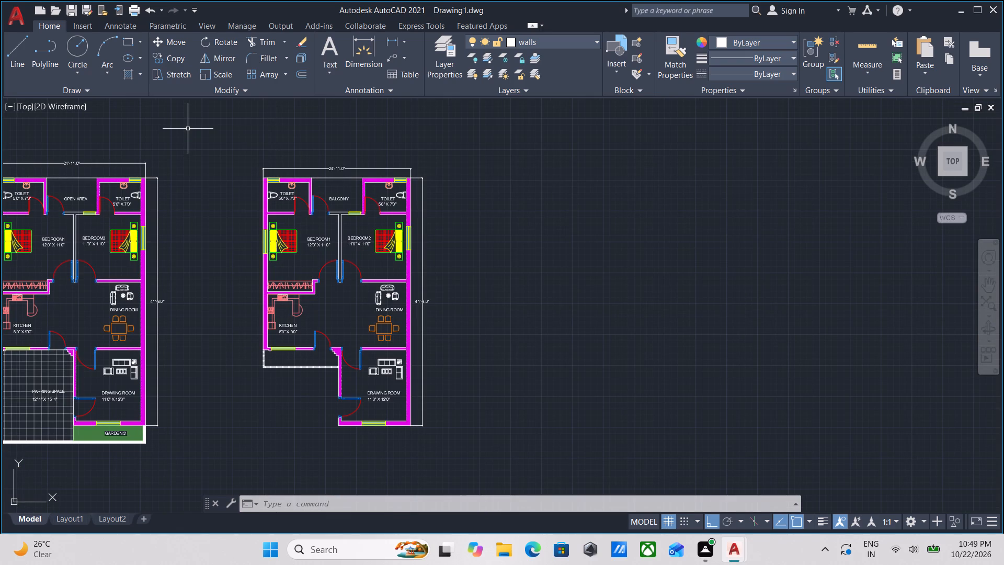
{"action": "scroll", "coordinate": [326, 303], "scroll_direction": "up", "scroll_amount": 2}
{"action": "middle_click_drag", "start_coordinate": [315, 278], "coordinate": [380, 229]}
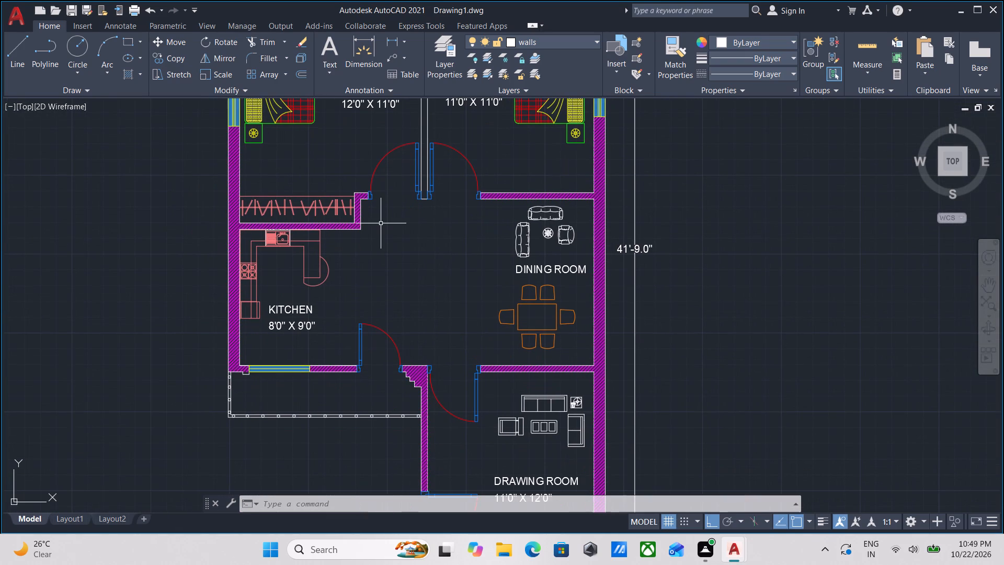
{"action": "scroll", "coordinate": [379, 224], "scroll_direction": "down", "scroll_amount": 2}
{"action": "middle_click_drag", "start_coordinate": [379, 224], "coordinate": [372, 280]}
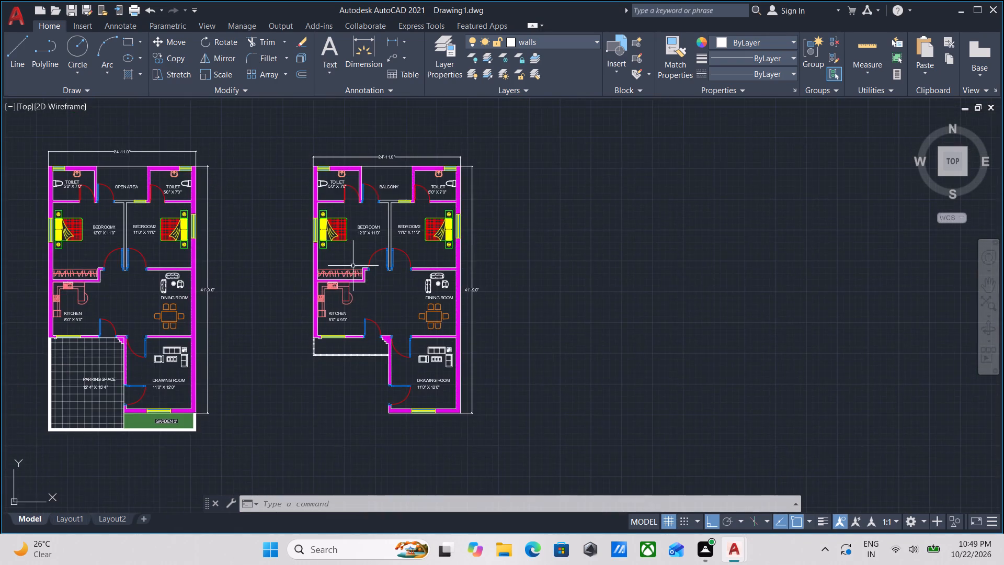
{"action": "scroll", "coordinate": [353, 266], "scroll_direction": "up", "scroll_amount": 3}
{"action": "middle_click_drag", "start_coordinate": [344, 257], "coordinate": [380, 218]}
{"action": "scroll", "coordinate": [380, 218], "scroll_direction": "down", "scroll_amount": 2}
{"action": "middle_click_drag", "start_coordinate": [380, 218], "coordinate": [389, 246]}
{"action": "middle_click_drag", "start_coordinate": [389, 246], "coordinate": [386, 263]}
{"action": "middle_click_drag", "start_coordinate": [383, 257], "coordinate": [403, 144]}
{"action": "scroll", "coordinate": [384, 248], "scroll_direction": "down", "scroll_amount": 1}
{"action": "middle_click_drag", "start_coordinate": [375, 286], "coordinate": [299, 166]}
{"action": "scroll", "coordinate": [420, 141], "scroll_direction": "down", "scroll_amount": 1}
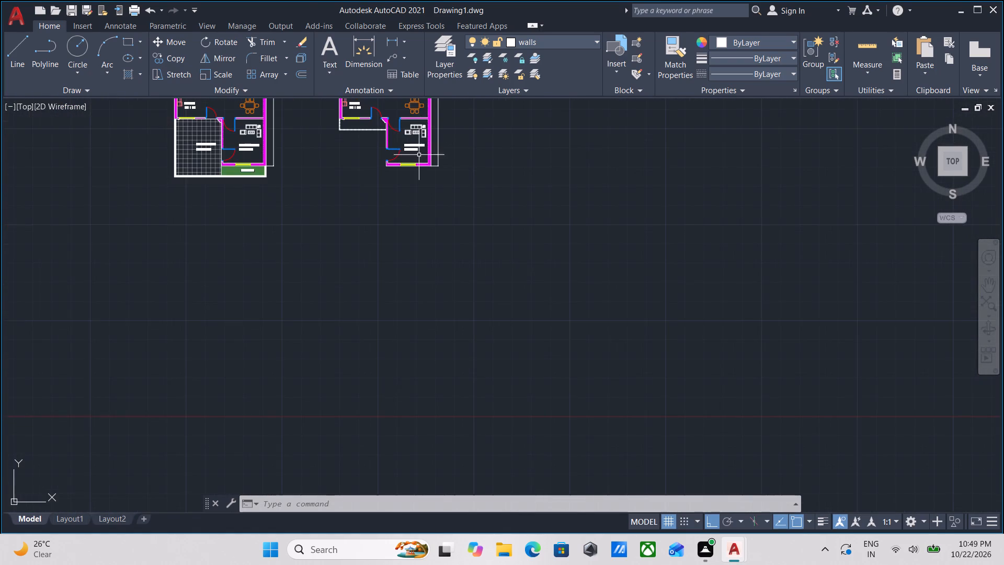
{"action": "middle_click_drag", "start_coordinate": [419, 155], "coordinate": [532, 227]}
{"action": "scroll", "coordinate": [427, 201], "scroll_direction": "up", "scroll_amount": 1}
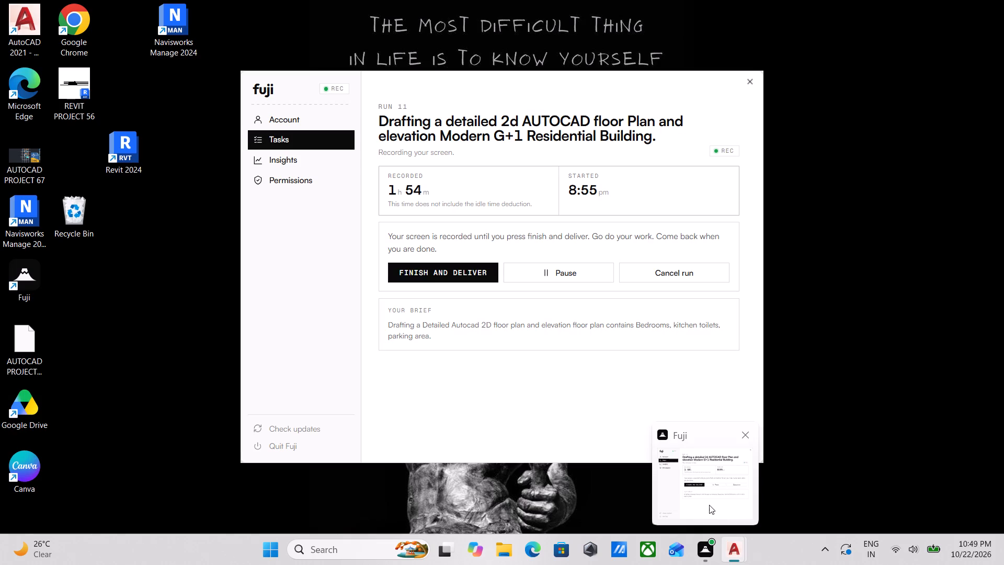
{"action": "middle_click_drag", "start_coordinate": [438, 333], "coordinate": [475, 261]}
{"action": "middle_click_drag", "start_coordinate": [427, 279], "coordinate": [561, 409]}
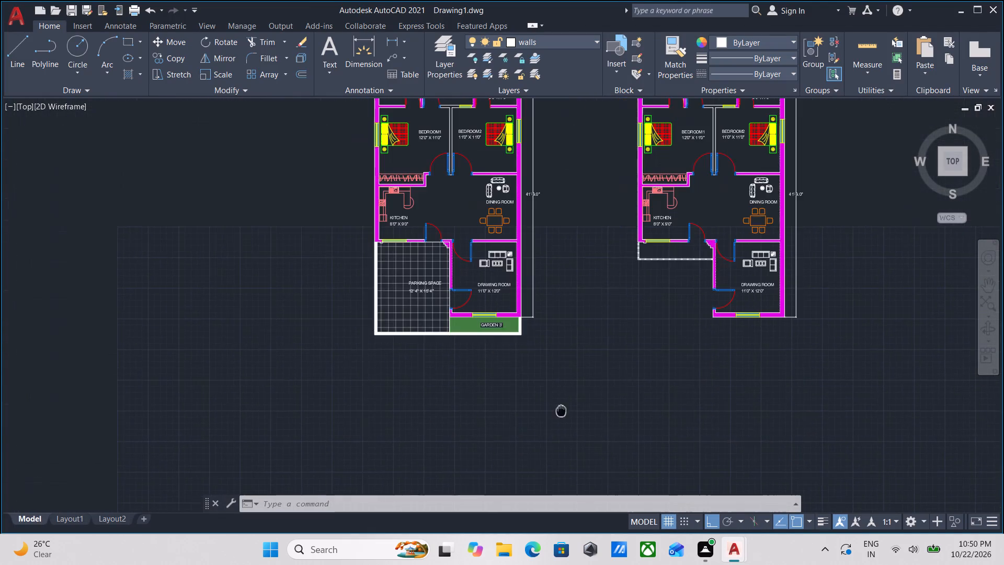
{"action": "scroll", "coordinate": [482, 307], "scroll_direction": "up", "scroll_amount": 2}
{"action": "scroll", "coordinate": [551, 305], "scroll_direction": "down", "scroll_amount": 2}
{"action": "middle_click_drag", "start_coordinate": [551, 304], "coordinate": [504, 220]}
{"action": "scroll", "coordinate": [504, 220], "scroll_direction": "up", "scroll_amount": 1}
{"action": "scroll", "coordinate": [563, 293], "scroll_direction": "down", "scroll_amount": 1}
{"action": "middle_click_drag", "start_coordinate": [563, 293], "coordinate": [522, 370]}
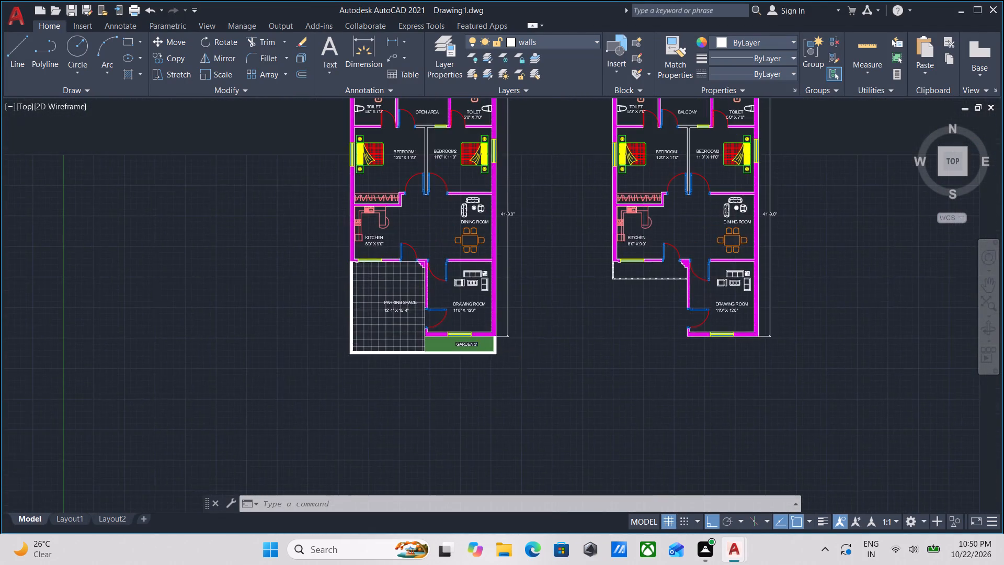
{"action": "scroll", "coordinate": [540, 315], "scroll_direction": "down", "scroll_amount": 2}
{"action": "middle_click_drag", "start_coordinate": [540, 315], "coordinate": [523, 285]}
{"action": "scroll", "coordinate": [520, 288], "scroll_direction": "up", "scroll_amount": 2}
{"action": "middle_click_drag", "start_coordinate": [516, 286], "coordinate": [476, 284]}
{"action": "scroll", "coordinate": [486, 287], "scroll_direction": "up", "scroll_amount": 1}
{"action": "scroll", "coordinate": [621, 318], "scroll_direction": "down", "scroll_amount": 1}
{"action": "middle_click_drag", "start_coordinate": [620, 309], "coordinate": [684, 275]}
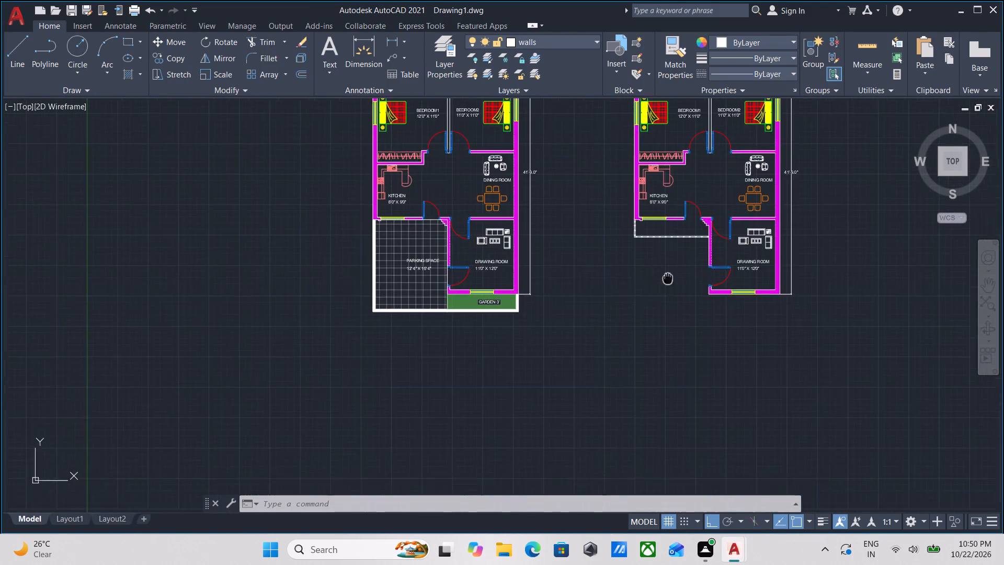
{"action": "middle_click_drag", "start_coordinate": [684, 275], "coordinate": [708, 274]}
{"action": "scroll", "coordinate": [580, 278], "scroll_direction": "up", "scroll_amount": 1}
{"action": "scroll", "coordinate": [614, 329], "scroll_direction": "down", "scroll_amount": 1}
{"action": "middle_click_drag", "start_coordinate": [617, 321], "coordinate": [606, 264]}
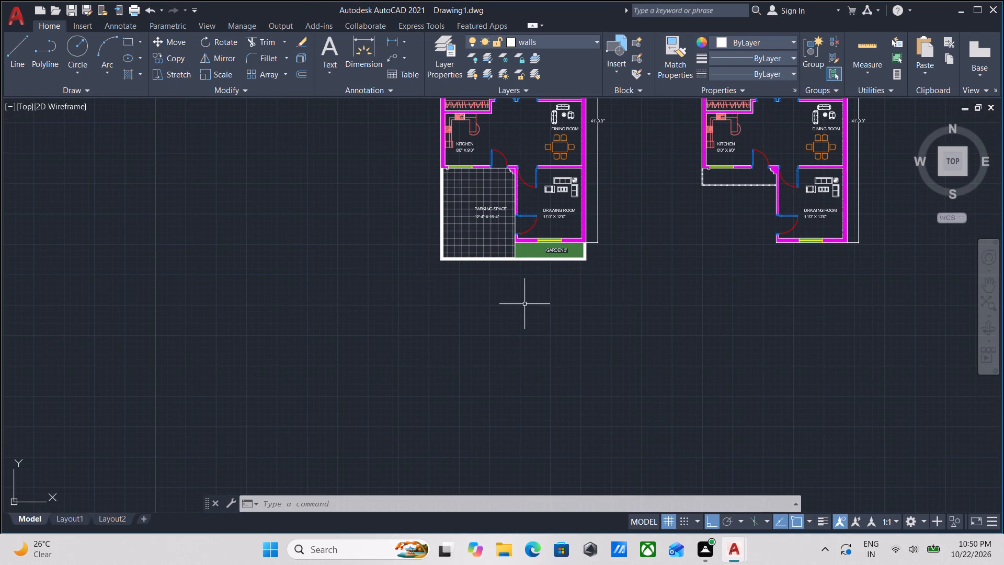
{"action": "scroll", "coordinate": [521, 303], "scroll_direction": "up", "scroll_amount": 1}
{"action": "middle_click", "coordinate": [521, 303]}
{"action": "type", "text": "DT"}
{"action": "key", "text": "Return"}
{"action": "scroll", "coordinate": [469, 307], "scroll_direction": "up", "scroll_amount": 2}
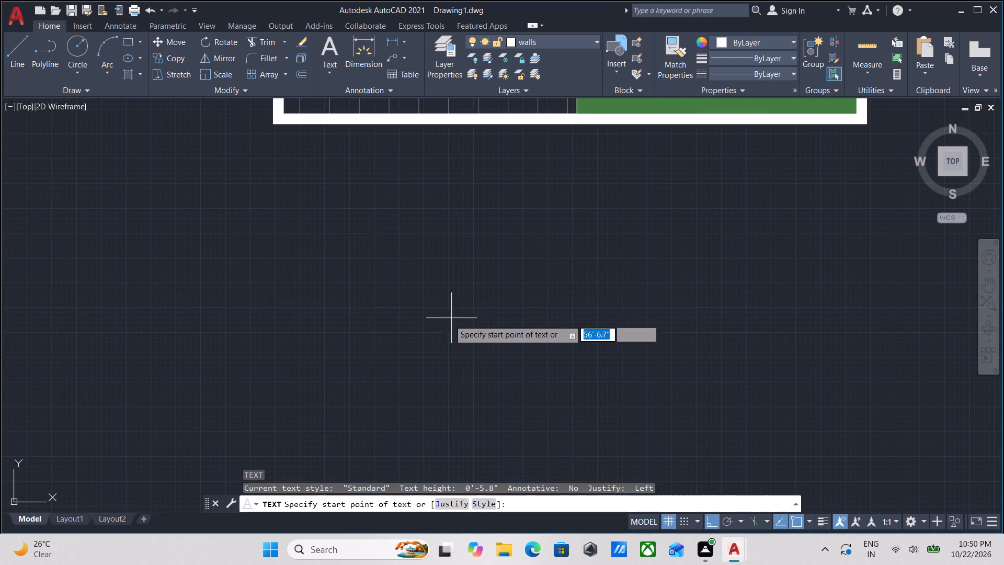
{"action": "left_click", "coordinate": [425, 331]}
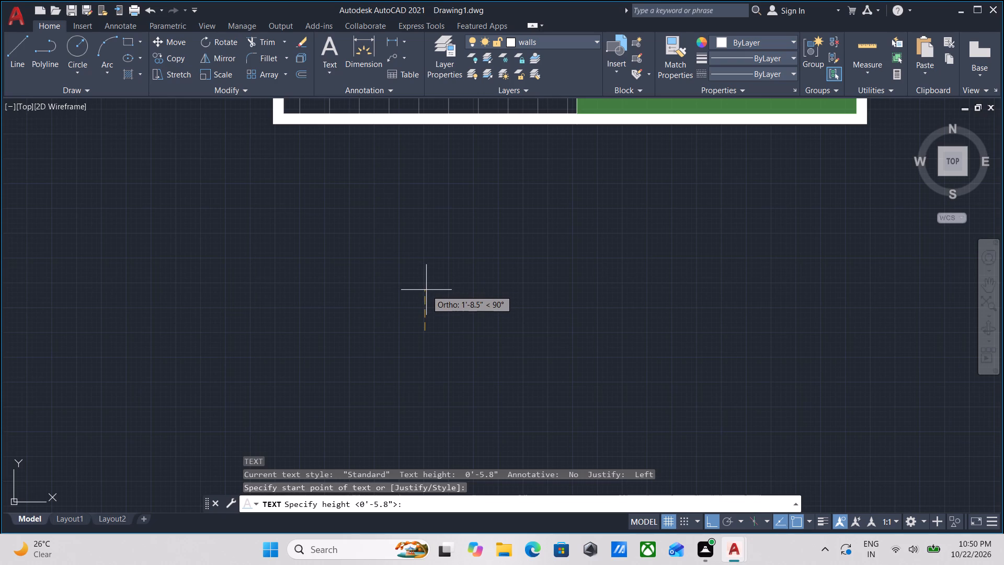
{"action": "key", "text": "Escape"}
Add a single-line text title GROUND FLOOR, about 1'-9.5" high and unrotated, below the plan with the parking space.
{"action": "scroll", "coordinate": [426, 290], "scroll_direction": "down", "scroll_amount": 1}
{"action": "middle_click_drag", "start_coordinate": [426, 290], "coordinate": [436, 344]}
{"action": "type", "text": "DT"}
{"action": "key", "text": "Return"}
{"action": "scroll", "coordinate": [436, 343], "scroll_direction": "up", "scroll_amount": 2}
{"action": "scroll", "coordinate": [434, 280], "scroll_direction": "down", "scroll_amount": 2}
{"action": "middle_click_drag", "start_coordinate": [434, 280], "coordinate": [452, 347]}
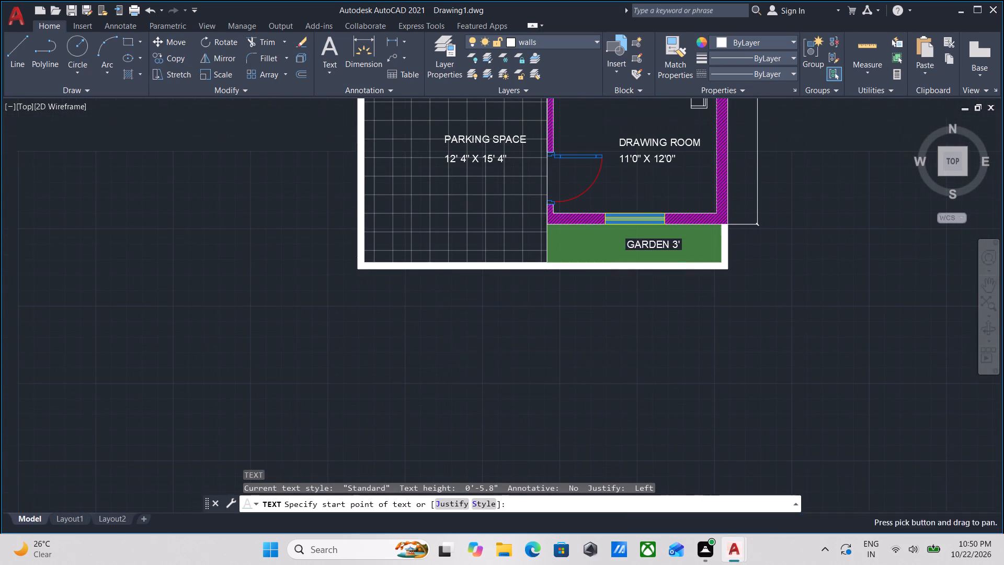
{"action": "left_click", "coordinate": [451, 360]}
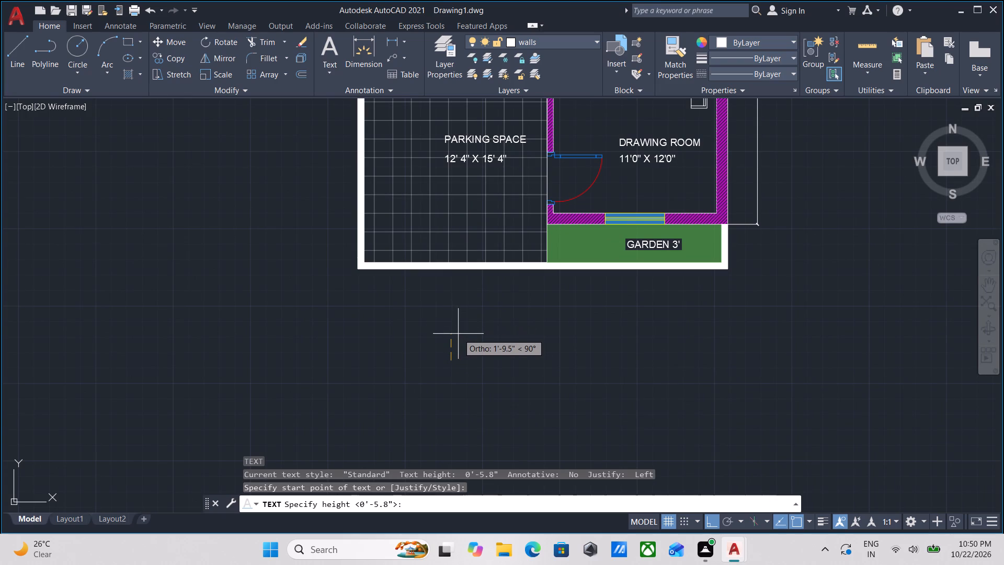
{"action": "left_click", "coordinate": [458, 332]}
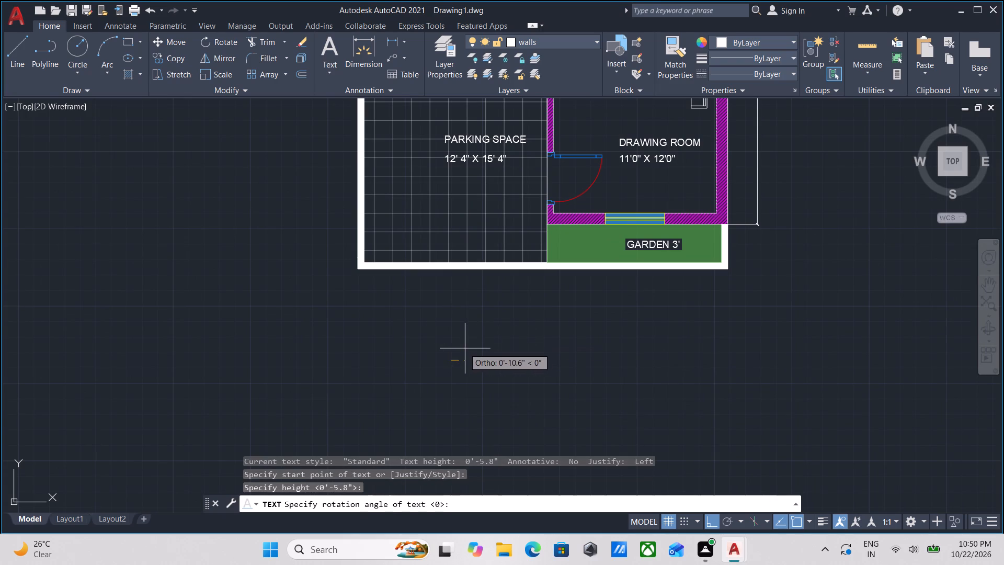
{"action": "left_click", "coordinate": [480, 351]}
{"action": "scroll", "coordinate": [480, 351], "scroll_direction": "down", "scroll_amount": 1}
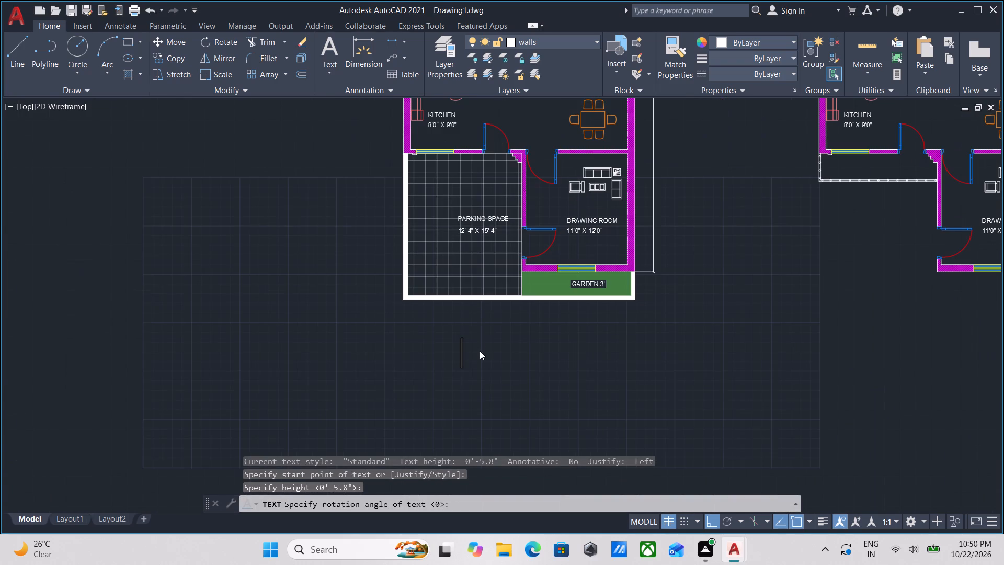
{"action": "middle_click_drag", "start_coordinate": [480, 351], "coordinate": [481, 406]}
{"action": "type", "text": "GR"}
{"action": "type", "text": "OUND"}
{"action": "key", "text": "space"}
{"action": "type", "text": "FLOOR"}
{"action": "key", "text": "Return"}
{"action": "key", "text": "Return"}
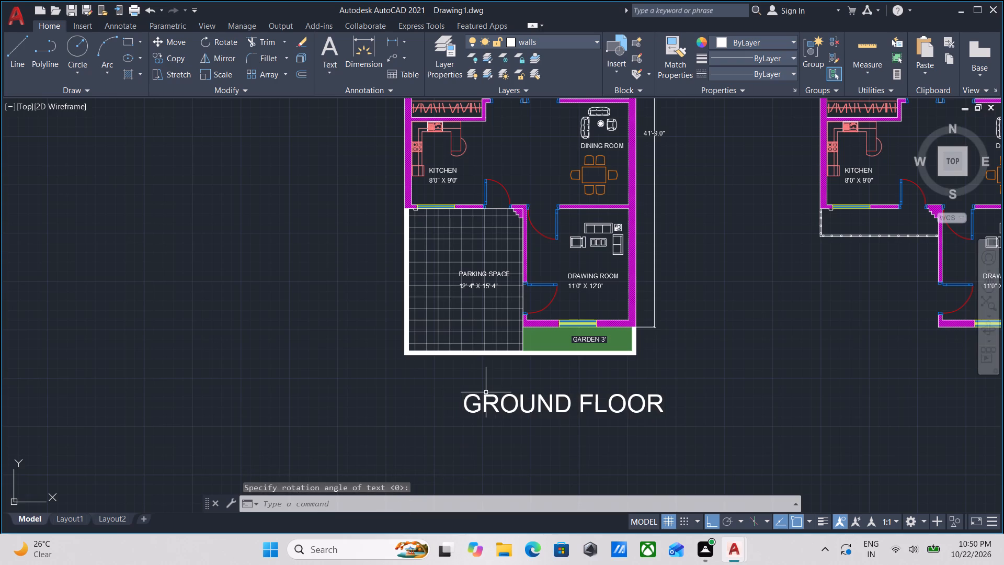
Copy the GROUND FLOOR title about 42' east, level with the original, to below the variant plan.
{"action": "scroll", "coordinate": [594, 421], "scroll_direction": "down", "scroll_amount": 2}
{"action": "scroll", "coordinate": [597, 434], "scroll_direction": "up", "scroll_amount": 2}
{"action": "left_click_drag", "start_coordinate": [595, 431], "coordinate": [579, 420]}
{"action": "left_click", "coordinate": [518, 379]}
{"action": "type", "text": "CO"}
{"action": "key", "text": "Return"}
{"action": "left_click", "coordinate": [464, 397]}
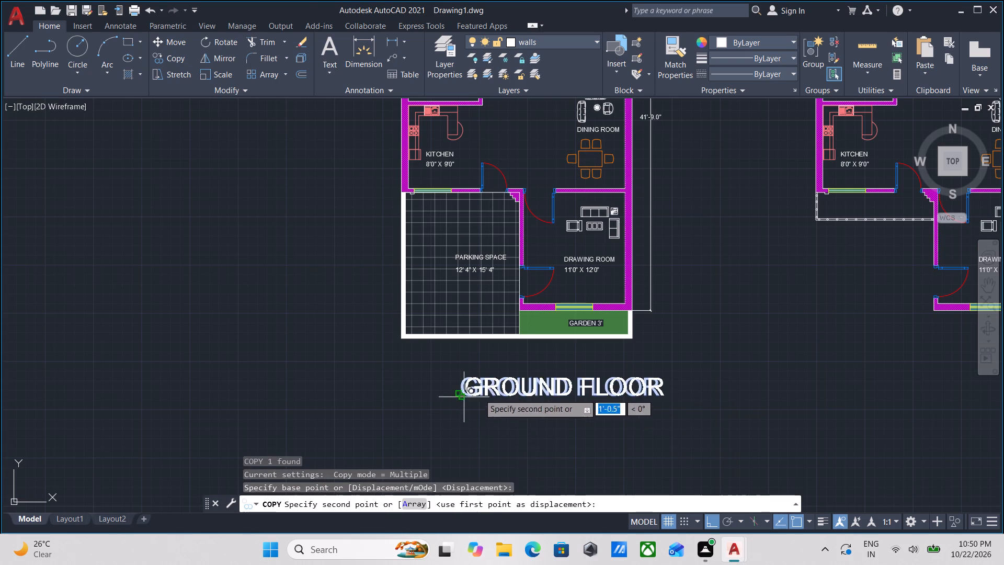
{"action": "middle_click_drag", "start_coordinate": [759, 391], "coordinate": [411, 357]}
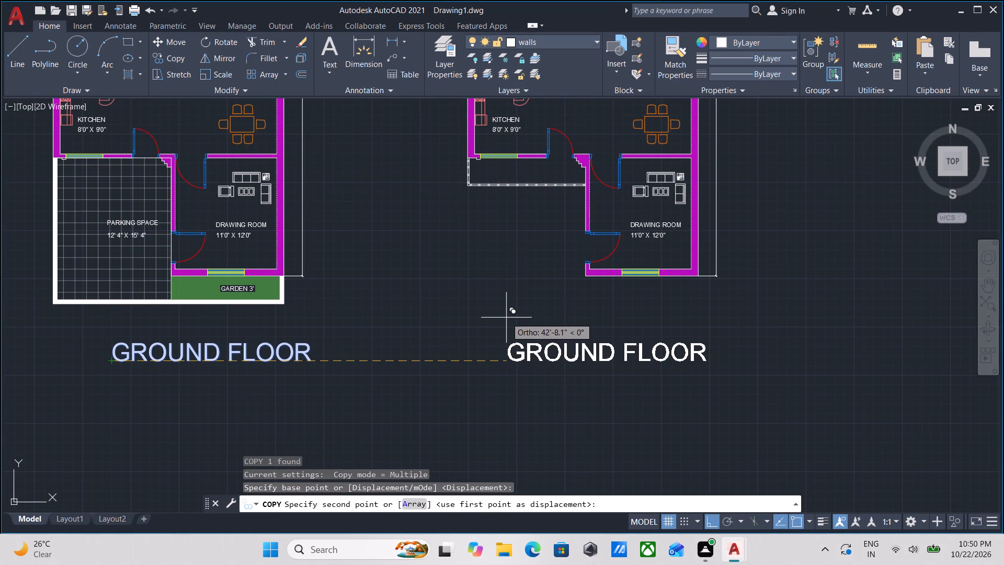
{"action": "key", "text": "F8"}
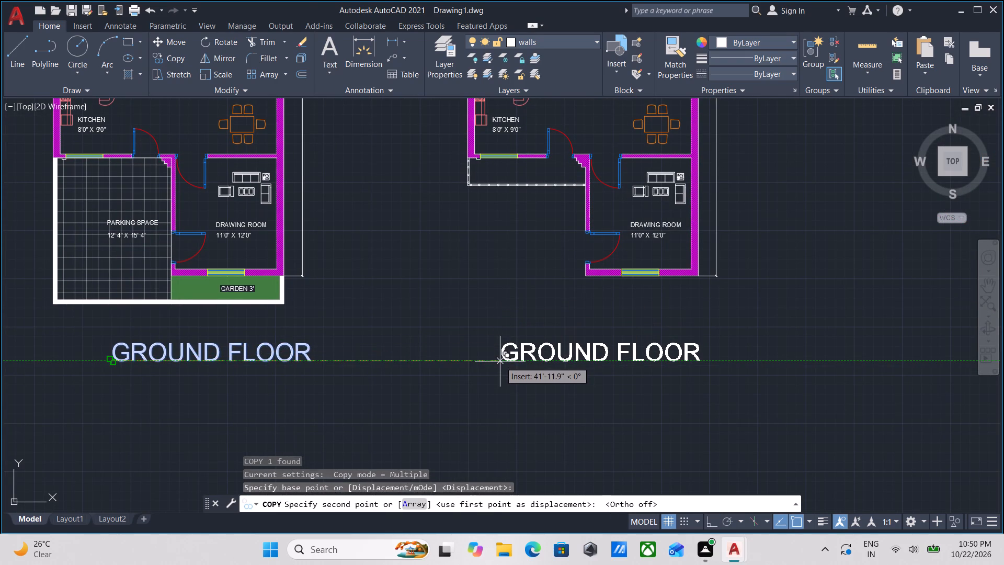
{"action": "left_click", "coordinate": [499, 361]}
{"action": "key", "text": "Escape"}
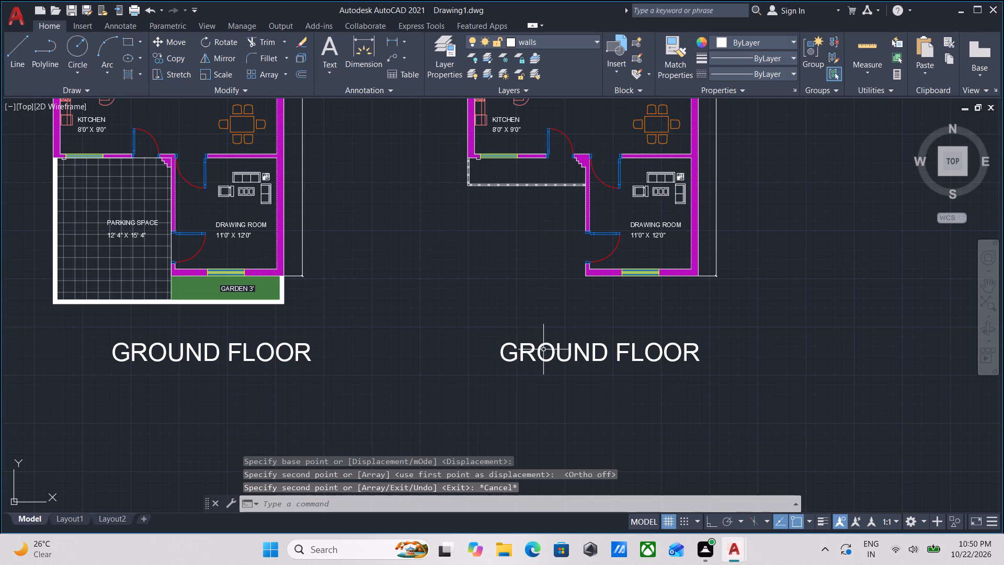
Change the copied title below the variant plan to FIRST FLOOR.
{"action": "double_click", "coordinate": [526, 348]}
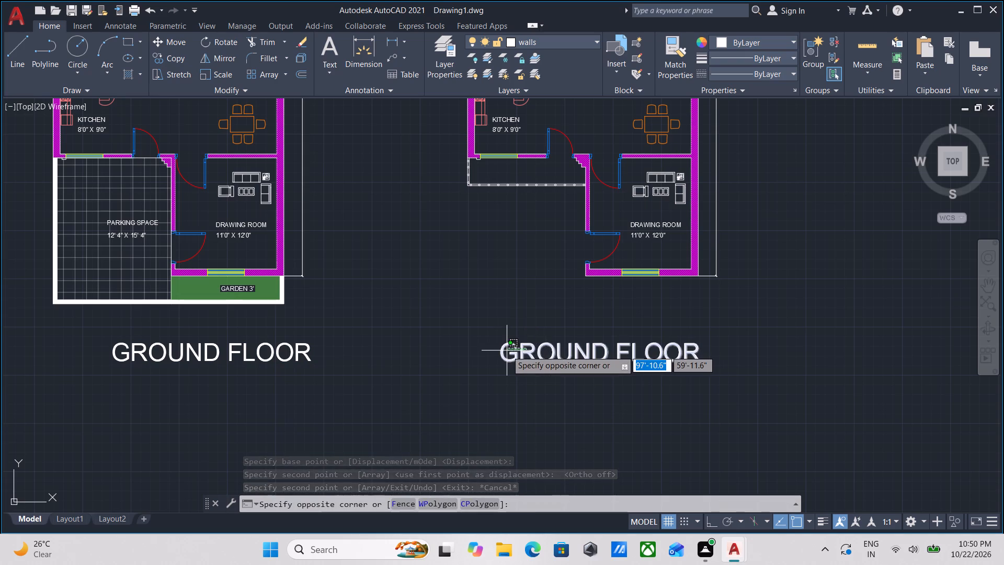
{"action": "left_click", "coordinate": [507, 351]}
{"action": "left_click", "coordinate": [535, 348]}
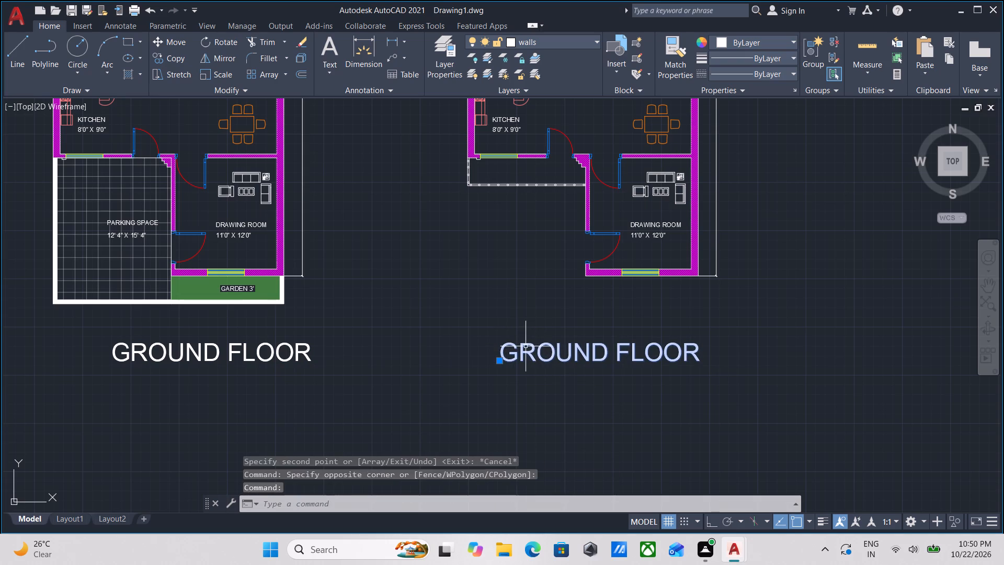
{"action": "double_click", "coordinate": [526, 346]}
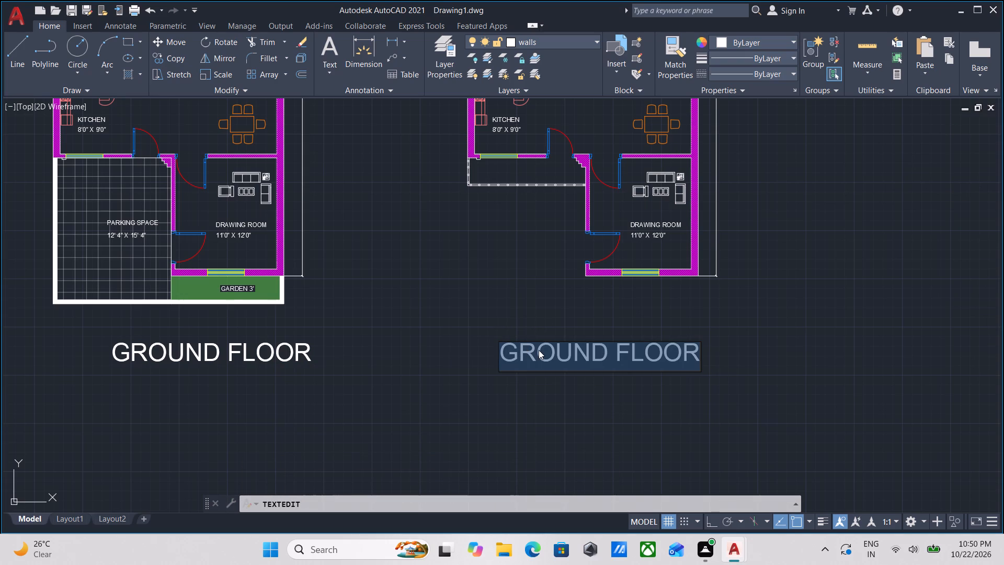
{"action": "left_click", "coordinate": [678, 345]}
{"action": "left_click", "coordinate": [701, 356]}
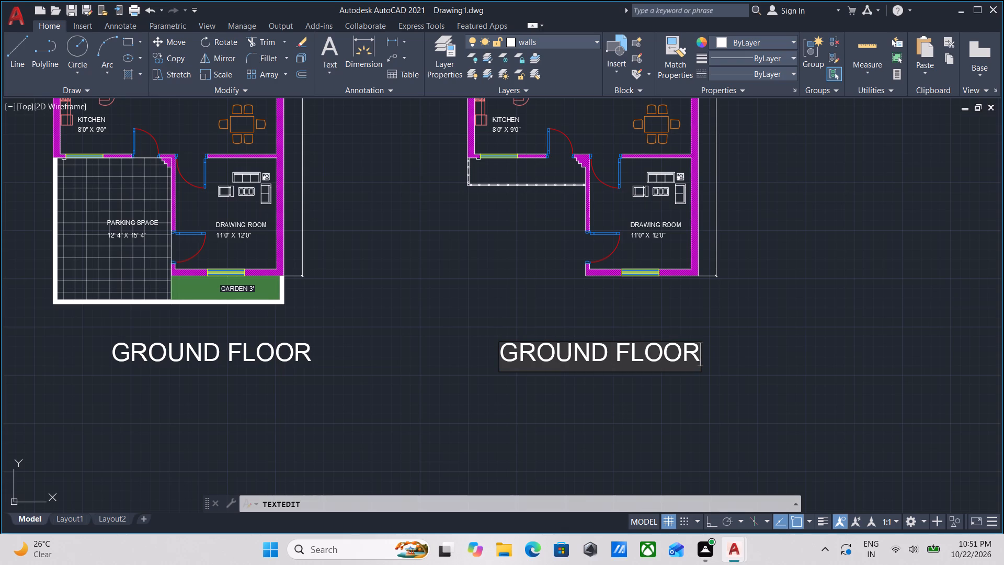
{"action": "key", "text": "BackSpace"}
{"action": "key", "text": "BackSpace"}
{"action": "key", "text": "BackSpace"}
{"action": "key", "text": "BackSpace"}
{"action": "key", "text": "BackSpace"}
{"action": "key", "text": "BackSpace"}
{"action": "key", "text": "BackSpace"}
{"action": "key", "text": "BackSpace"}
{"action": "key", "text": "BackSpace"}
{"action": "key", "text": "BackSpace"}
{"action": "key", "text": "BackSpace"}
{"action": "key", "text": "BackSpace"}
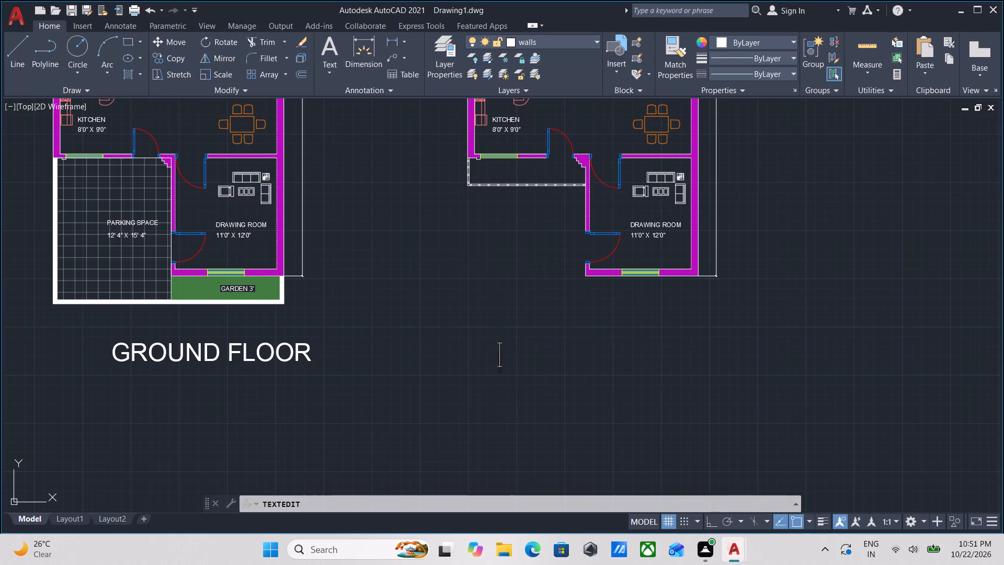
{"action": "type", "text": "FIRSWT"}
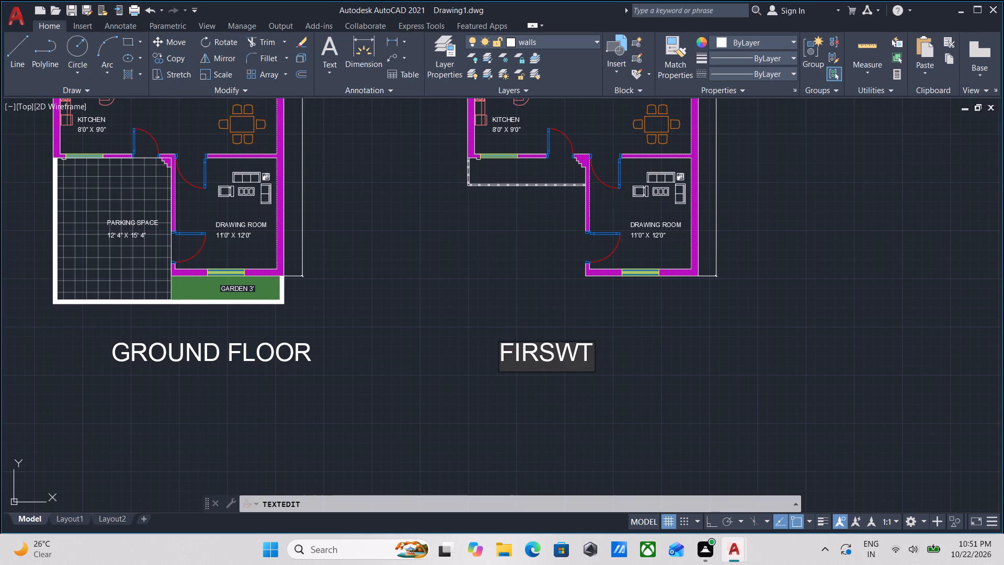
{"action": "key", "text": "BackSpace"}
{"action": "key", "text": "BackSpace"}
{"action": "type", "text": "T FL"}
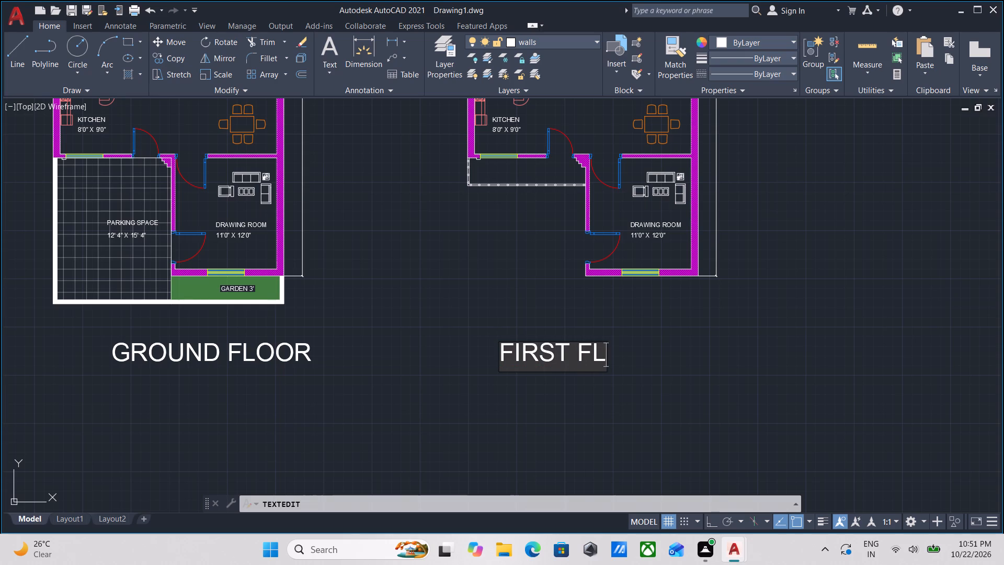
{"action": "type", "text": "OOR"}
{"action": "key", "text": "Return"}
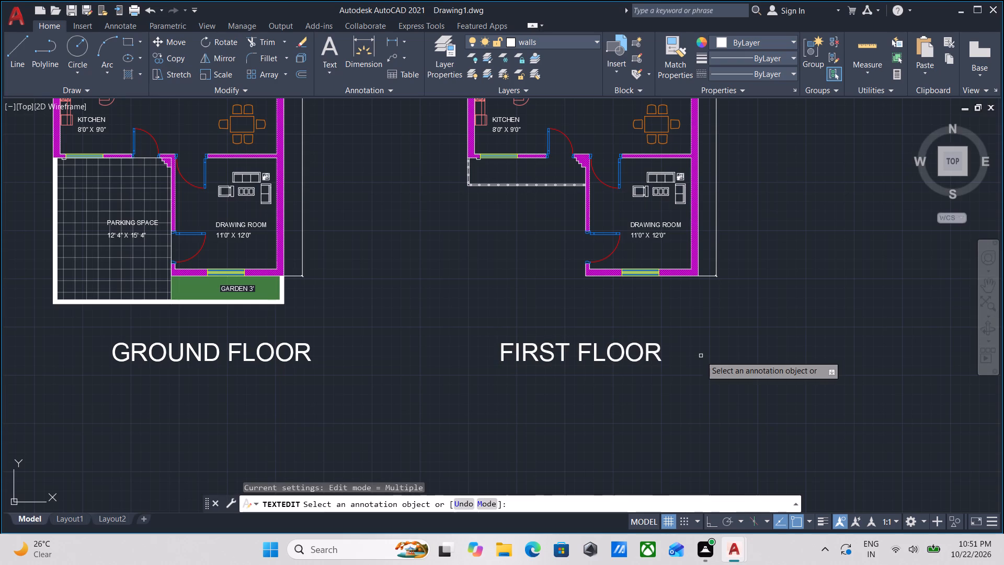
{"action": "key", "text": "Escape"}
Copy the first-floor BALCONY label from between the two toilets into the railed balcony below the kitchen.
{"action": "scroll", "coordinate": [672, 352], "scroll_direction": "down", "scroll_amount": 2}
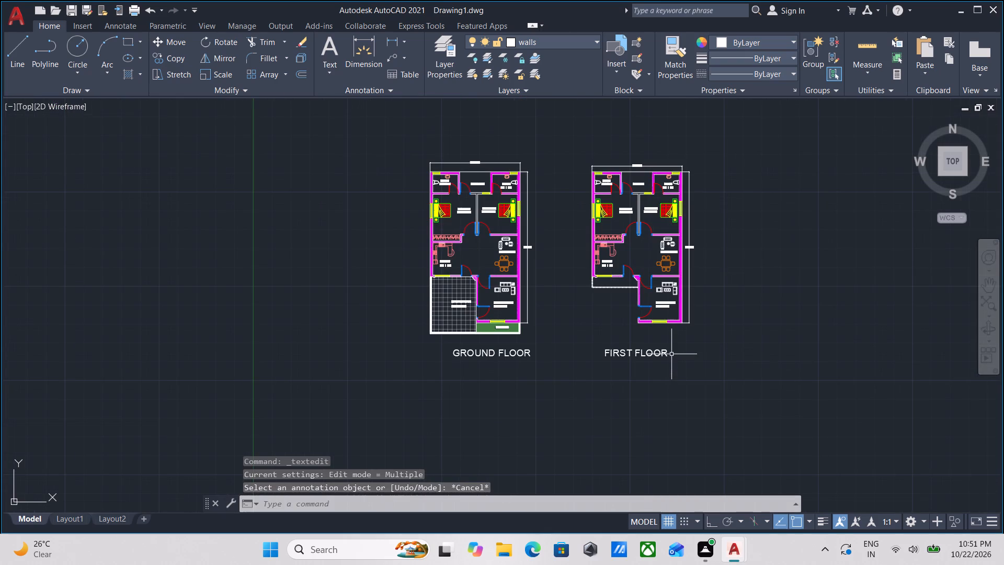
{"action": "scroll", "coordinate": [630, 336], "scroll_direction": "up", "scroll_amount": 3}
{"action": "middle_click_drag", "start_coordinate": [594, 258], "coordinate": [595, 414]}
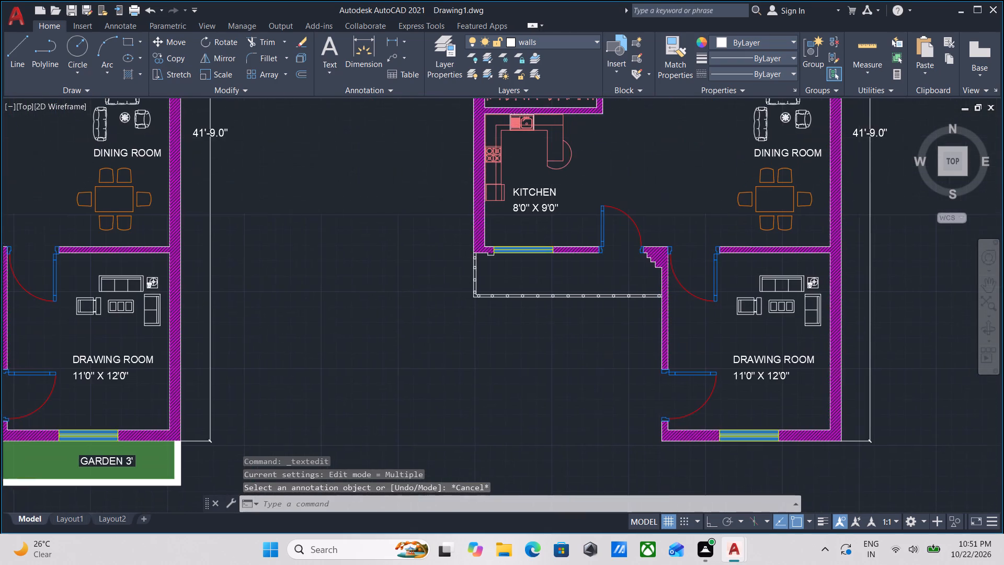
{"action": "middle_click_drag", "start_coordinate": [548, 301], "coordinate": [554, 442]}
{"action": "middle_click_drag", "start_coordinate": [511, 244], "coordinate": [550, 403]}
{"action": "scroll", "coordinate": [601, 204], "scroll_direction": "down", "scroll_amount": 1}
{"action": "scroll", "coordinate": [685, 169], "scroll_direction": "up", "scroll_amount": 1}
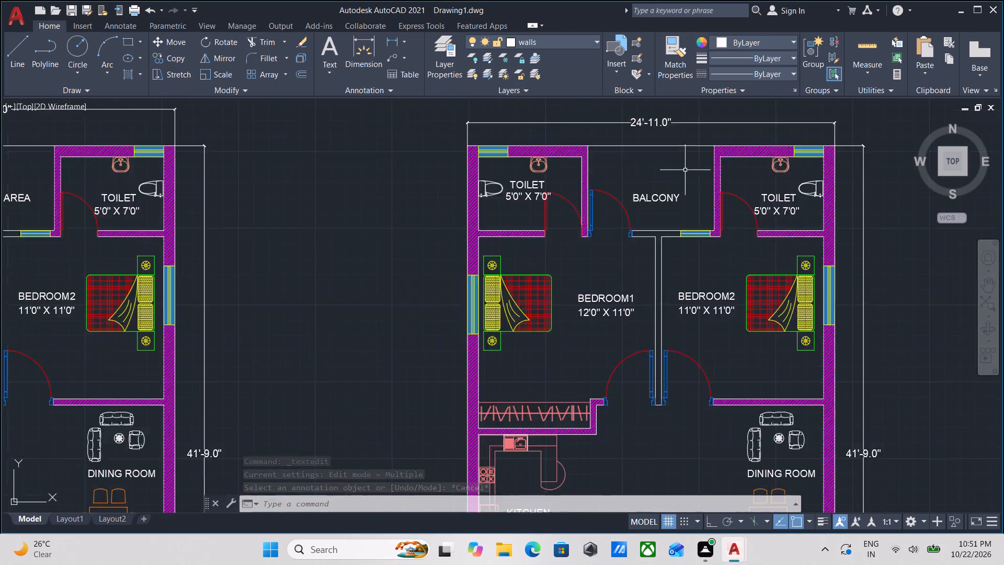
{"action": "scroll", "coordinate": [685, 171], "scroll_direction": "up", "scroll_amount": 3}
{"action": "left_click_drag", "start_coordinate": [654, 229], "coordinate": [649, 219]}
{"action": "left_click", "coordinate": [608, 162]}
{"action": "scroll", "coordinate": [608, 165], "scroll_direction": "down", "scroll_amount": 1}
{"action": "middle_click_drag", "start_coordinate": [608, 165], "coordinate": [639, 185]}
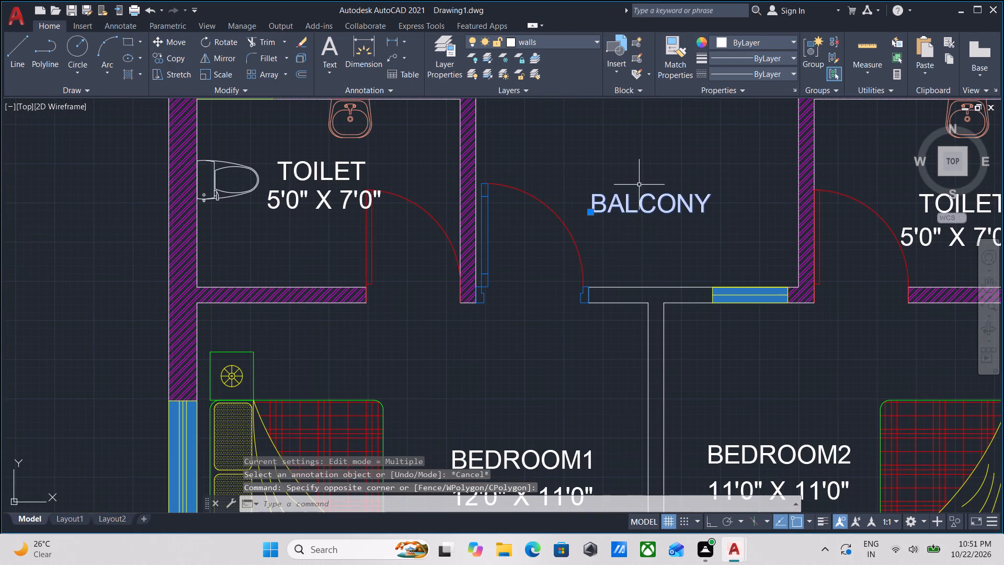
{"action": "key", "text": "c"}
{"action": "key", "text": "p"}
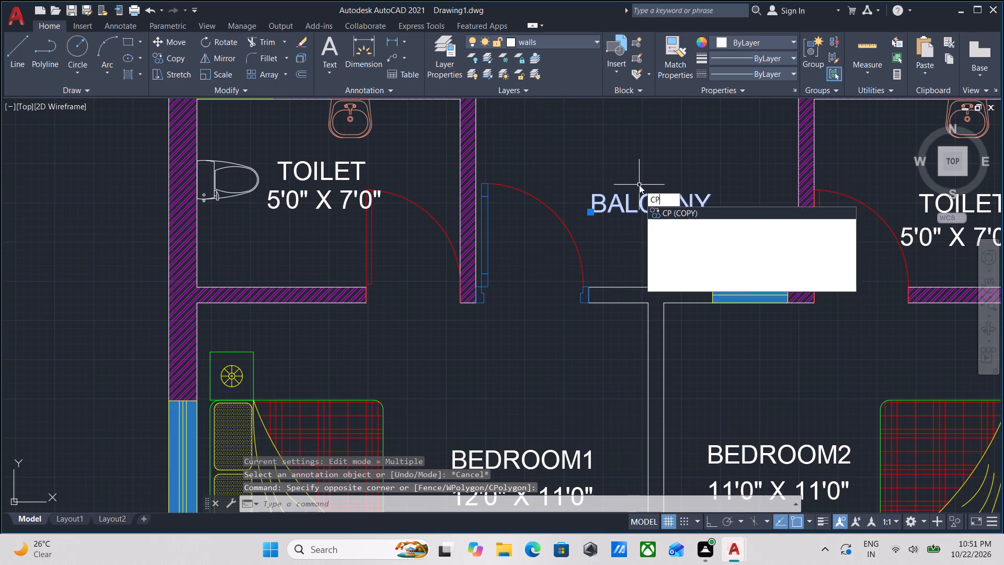
{"action": "key", "text": "BackSpace"}
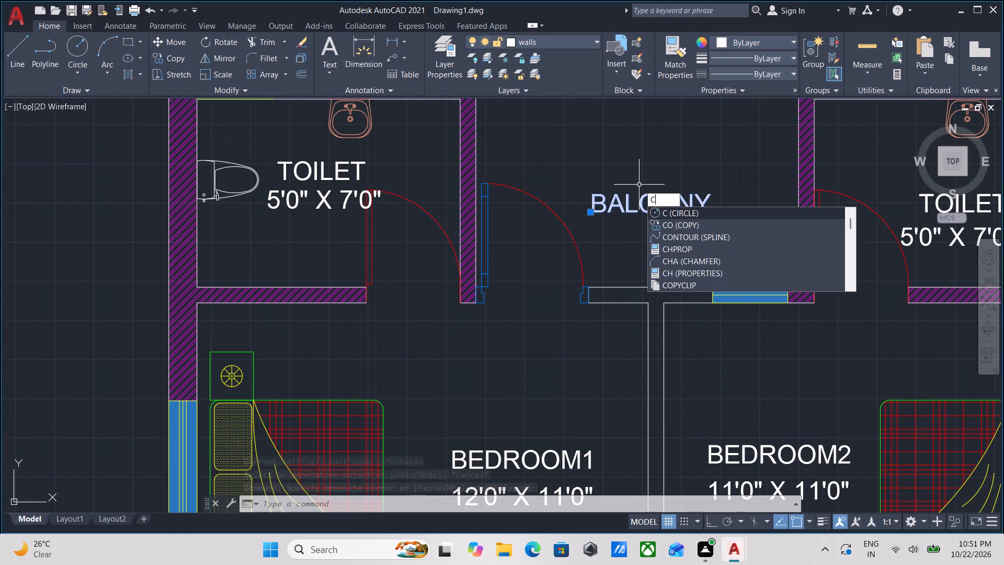
{"action": "key", "text": "o"}
{"action": "key", "text": "Return"}
{"action": "left_click", "coordinate": [635, 204]}
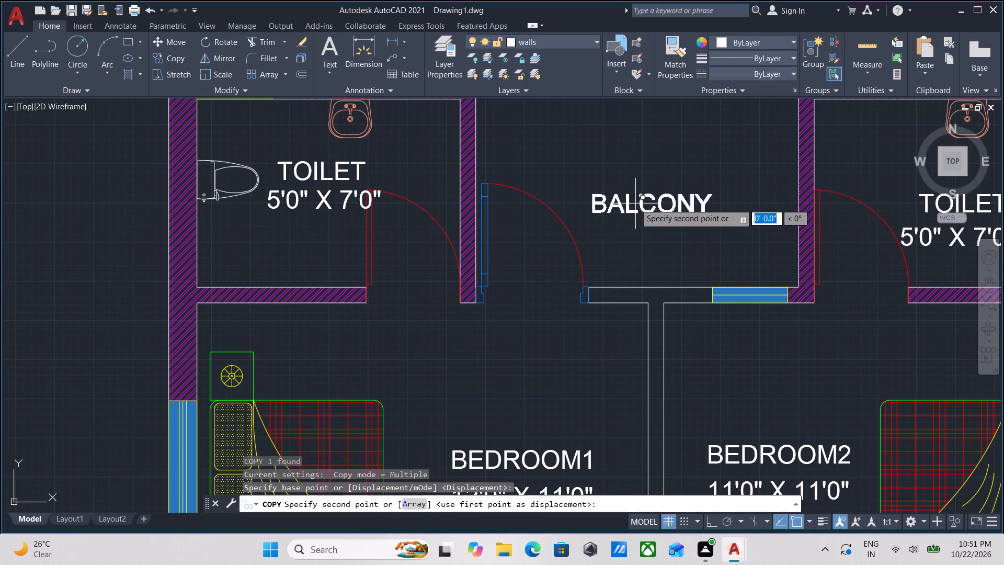
{"action": "scroll", "coordinate": [565, 279], "scroll_direction": "down", "scroll_amount": 3}
{"action": "middle_click_drag", "start_coordinate": [565, 279], "coordinate": [614, 0]}
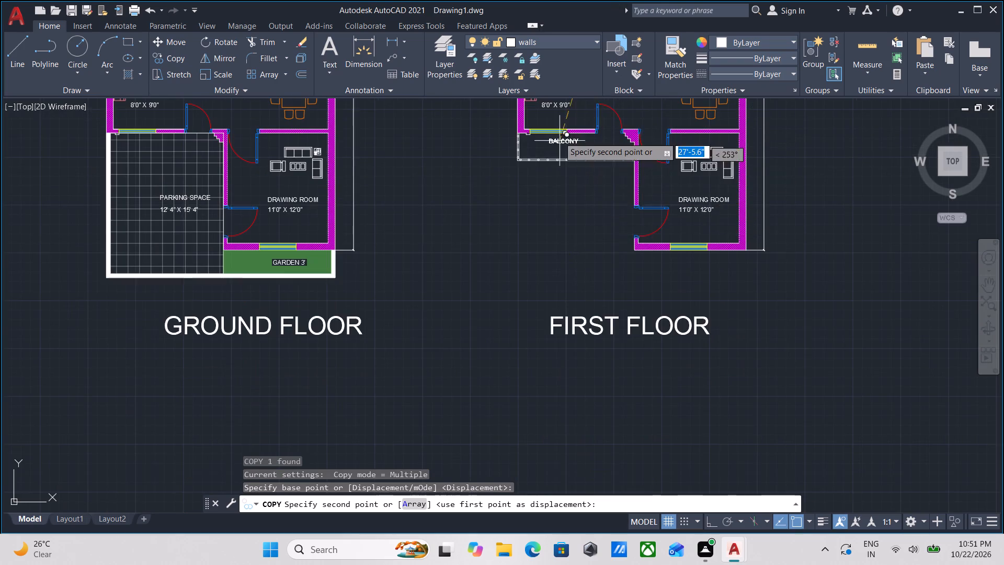
{"action": "scroll", "coordinate": [558, 130], "scroll_direction": "up", "scroll_amount": 3}
{"action": "left_click", "coordinate": [571, 183]}
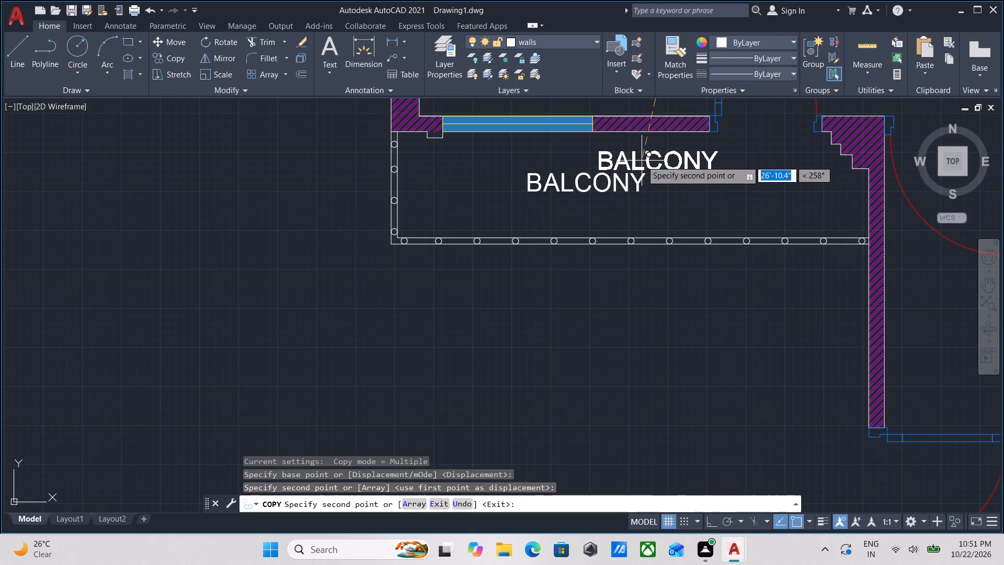
{"action": "key", "text": "Escape"}
Change the label in the railed balcony to read BALCONY 2' 10".
{"action": "double_click", "coordinate": [557, 182]}
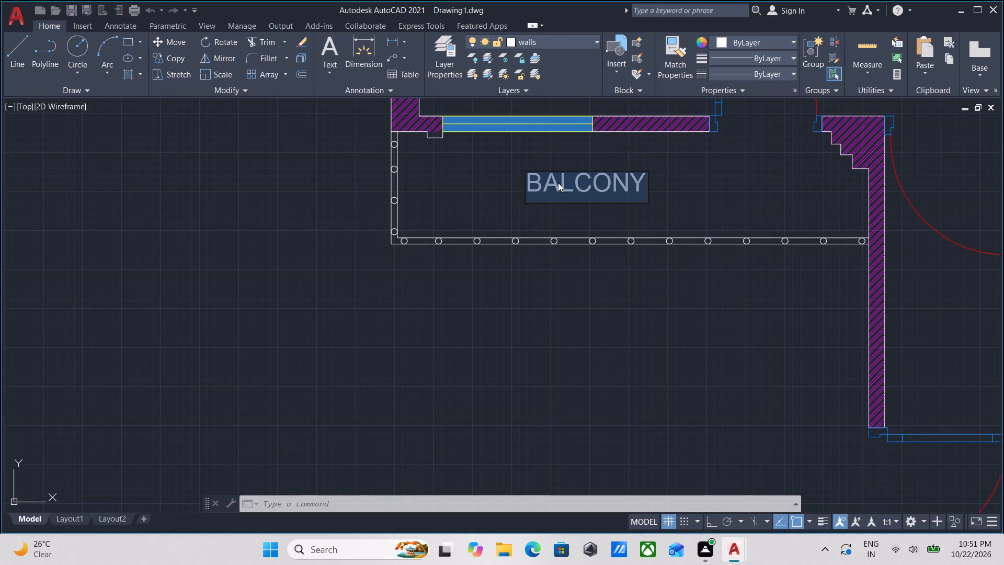
{"action": "left_click", "coordinate": [640, 190]}
{"action": "left_click", "coordinate": [642, 179]}
{"action": "left_click", "coordinate": [642, 179]}
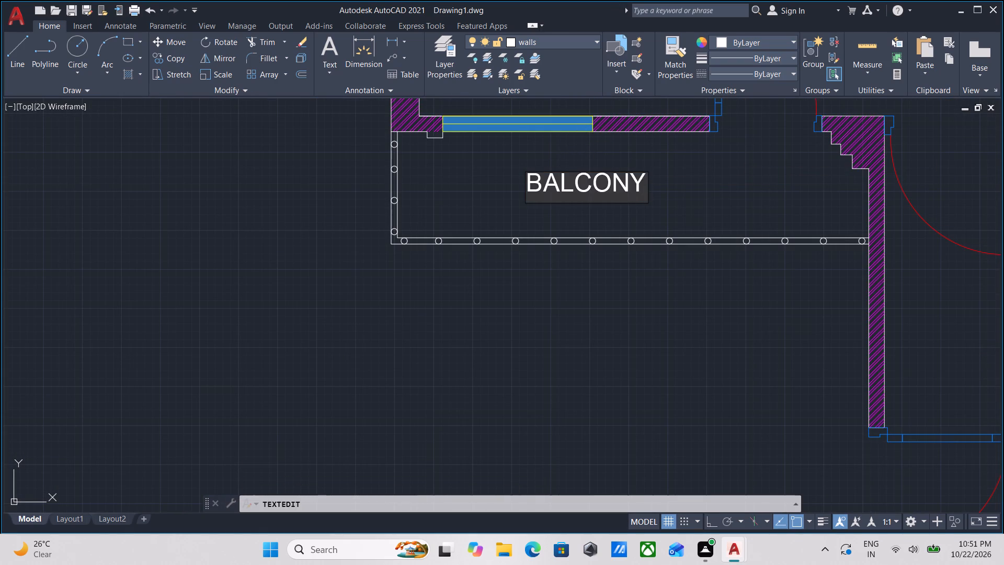
{"action": "key", "text": "space"}
{"action": "type", "text": "2' 10\""}
{"action": "key", "text": "Return"}
{"action": "key", "text": "Return"}
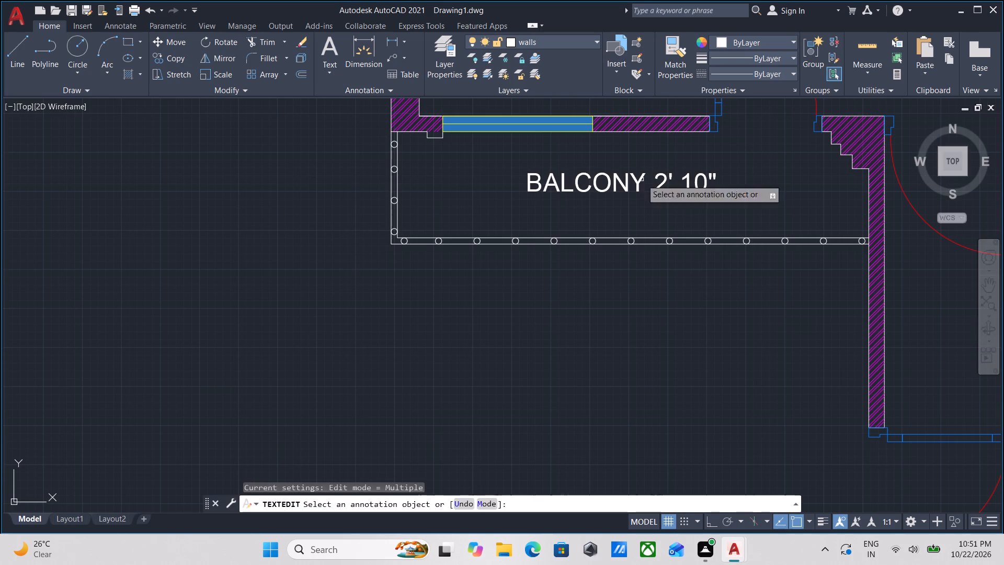
Copy the ground floor plan, without its title and outer dimensions, from its north-west corner to the empty area east of the first floor plan.
{"action": "key", "text": "Escape"}
{"action": "scroll", "coordinate": [688, 176], "scroll_direction": "down", "scroll_amount": 3}
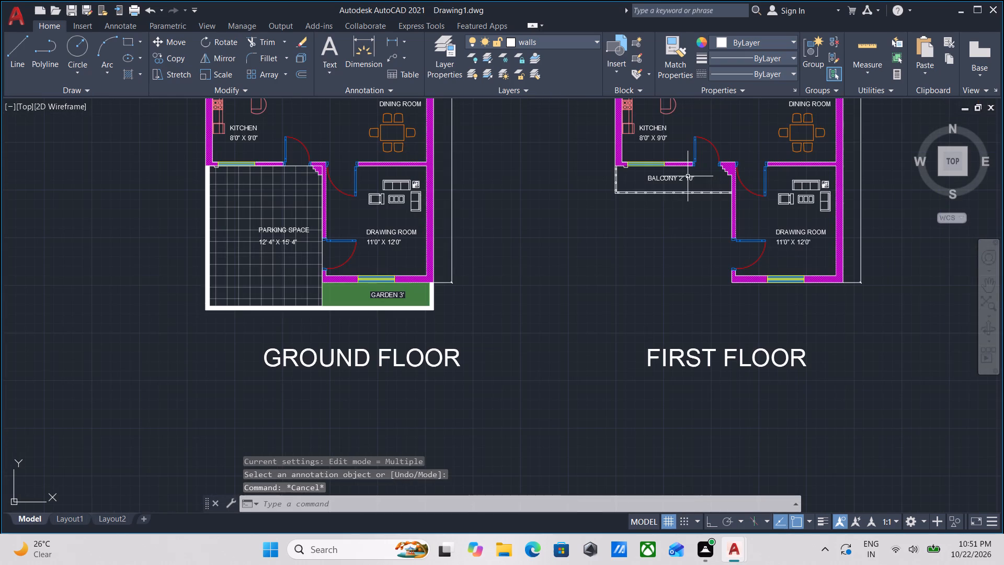
{"action": "scroll", "coordinate": [691, 195], "scroll_direction": "down", "scroll_amount": 2}
{"action": "middle_click_drag", "start_coordinate": [690, 219], "coordinate": [637, 395]}
{"action": "middle_click_drag", "start_coordinate": [635, 395], "coordinate": [632, 386]}
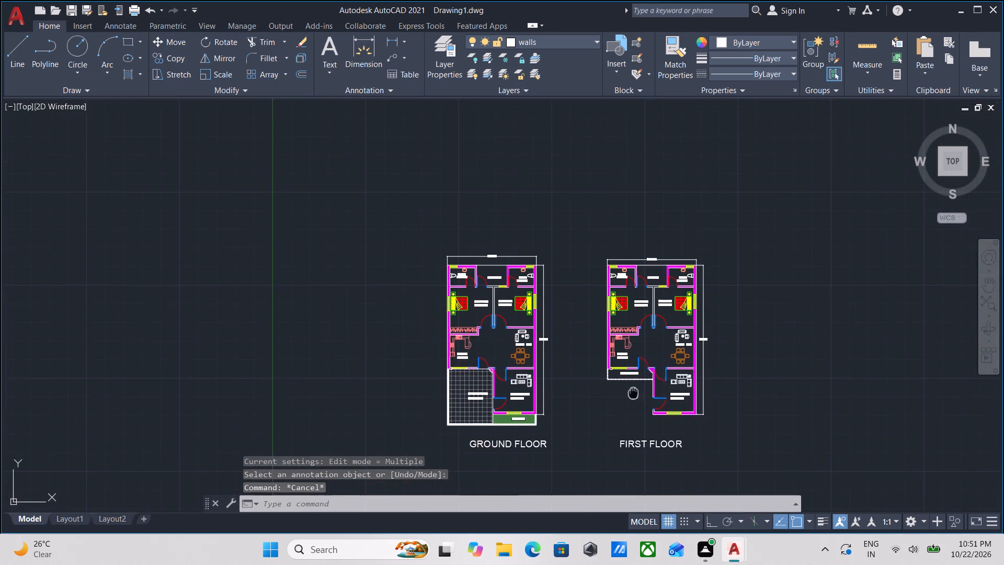
{"action": "middle_click_drag", "start_coordinate": [632, 386], "coordinate": [614, 288]}
{"action": "scroll", "coordinate": [614, 288], "scroll_direction": "up", "scroll_amount": 1}
{"action": "scroll", "coordinate": [416, 361], "scroll_direction": "up", "scroll_amount": 1}
{"action": "scroll", "coordinate": [415, 358], "scroll_direction": "down", "scroll_amount": 2}
{"action": "middle_click_drag", "start_coordinate": [415, 358], "coordinate": [541, 259]}
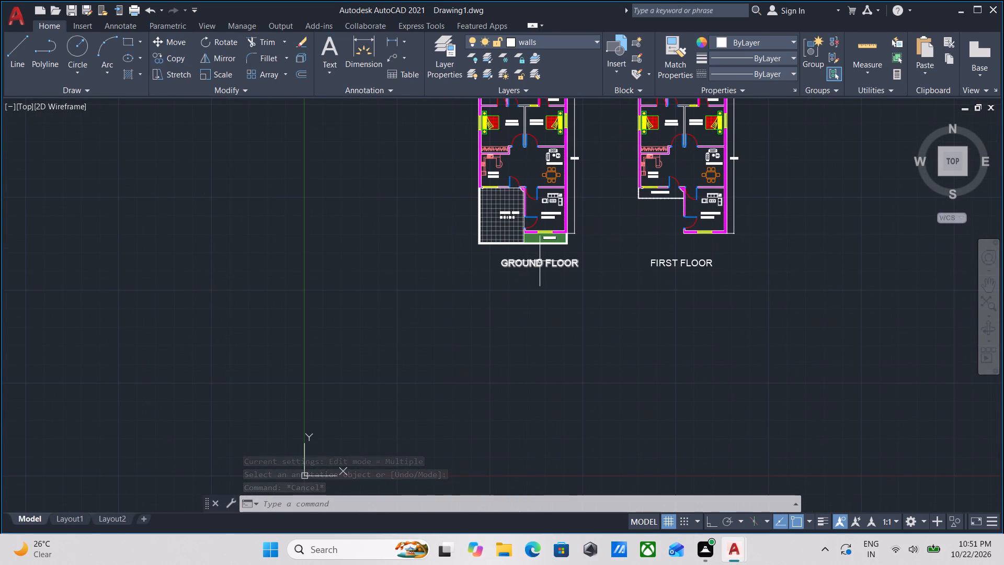
{"action": "scroll", "coordinate": [560, 189], "scroll_direction": "up", "scroll_amount": 2}
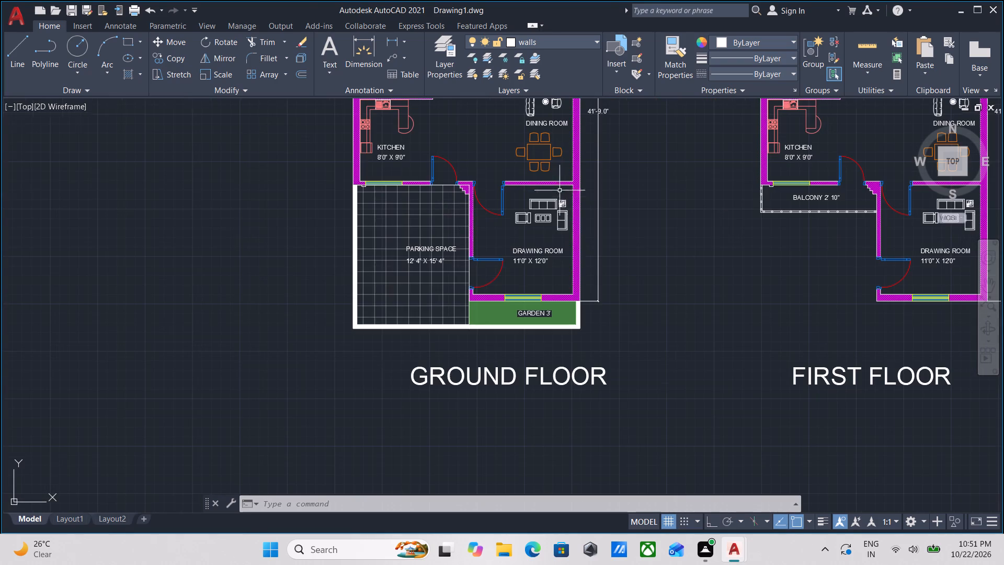
{"action": "scroll", "coordinate": [316, 349], "scroll_direction": "up", "scroll_amount": 1}
{"action": "left_click_drag", "start_coordinate": [386, 372], "coordinate": [376, 349]}
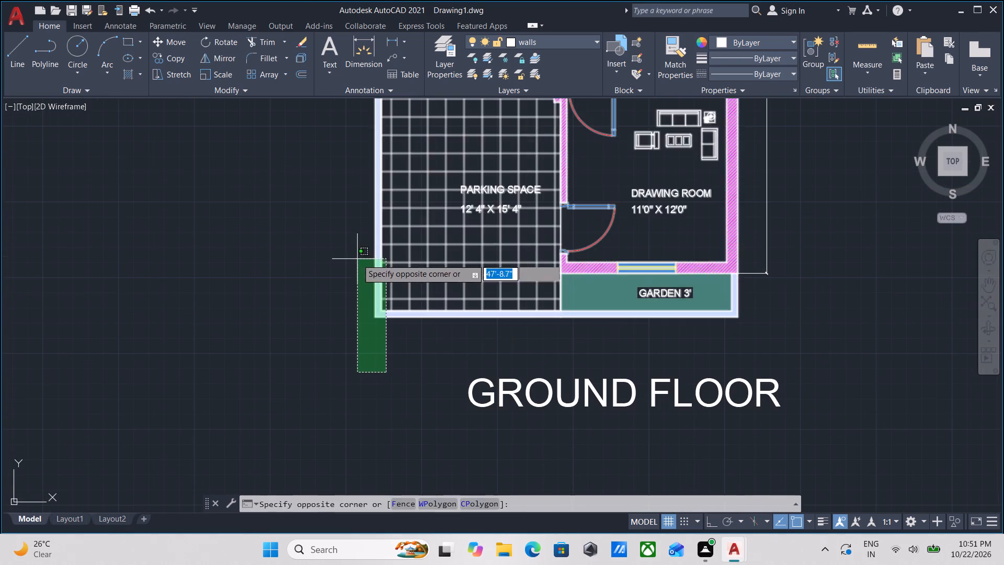
{"action": "left_click", "coordinate": [357, 259]}
{"action": "scroll", "coordinate": [357, 258], "scroll_direction": "down", "scroll_amount": 3}
{"action": "middle_click_drag", "start_coordinate": [357, 258], "coordinate": [381, 327]}
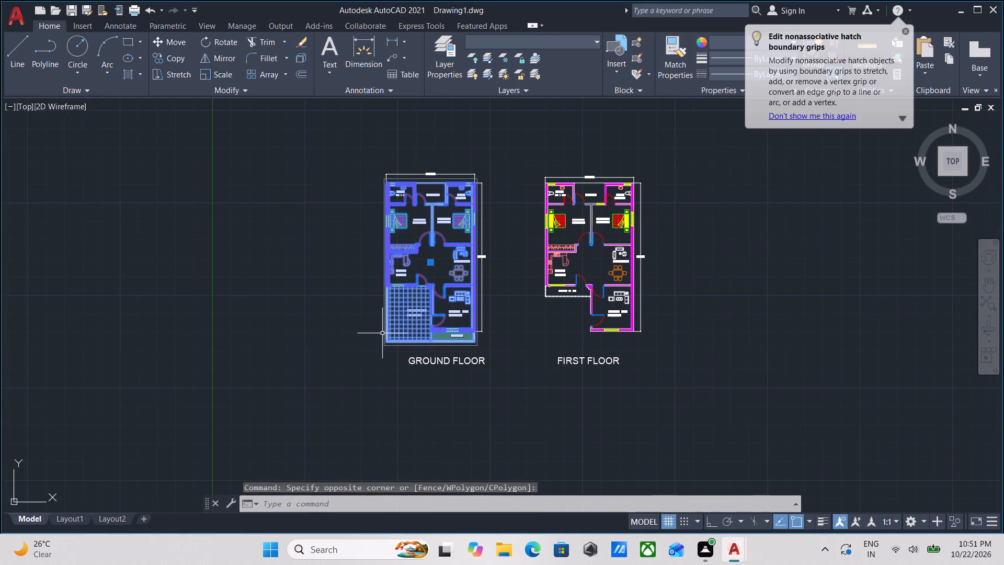
{"action": "type", "text": "CO"}
{"action": "key", "text": "Return"}
{"action": "scroll", "coordinate": [368, 206], "scroll_direction": "up", "scroll_amount": 1}
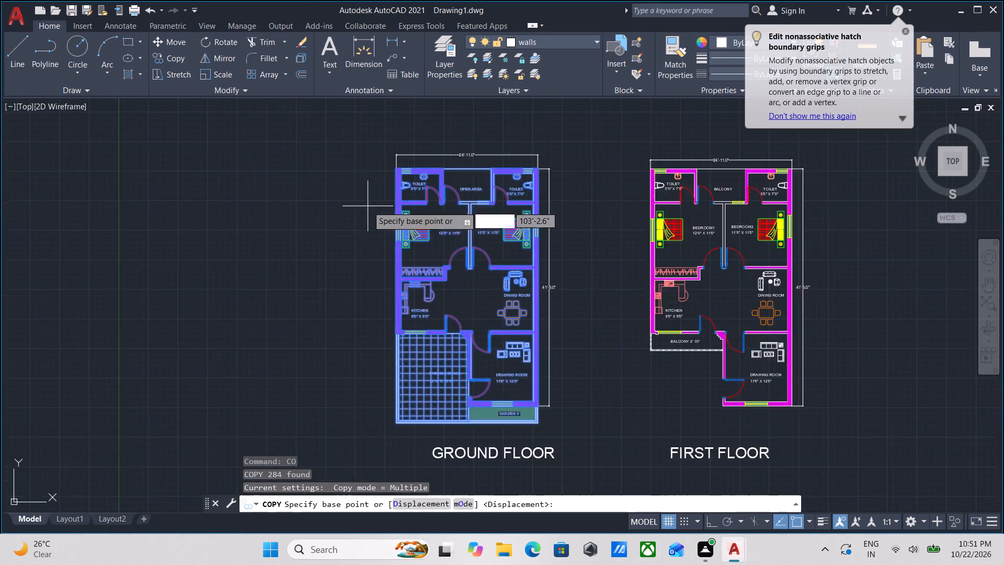
{"action": "scroll", "coordinate": [368, 206], "scroll_direction": "up", "scroll_amount": 1}
{"action": "scroll", "coordinate": [436, 148], "scroll_direction": "up", "scroll_amount": 2}
{"action": "scroll", "coordinate": [367, 139], "scroll_direction": "up", "scroll_amount": 1}
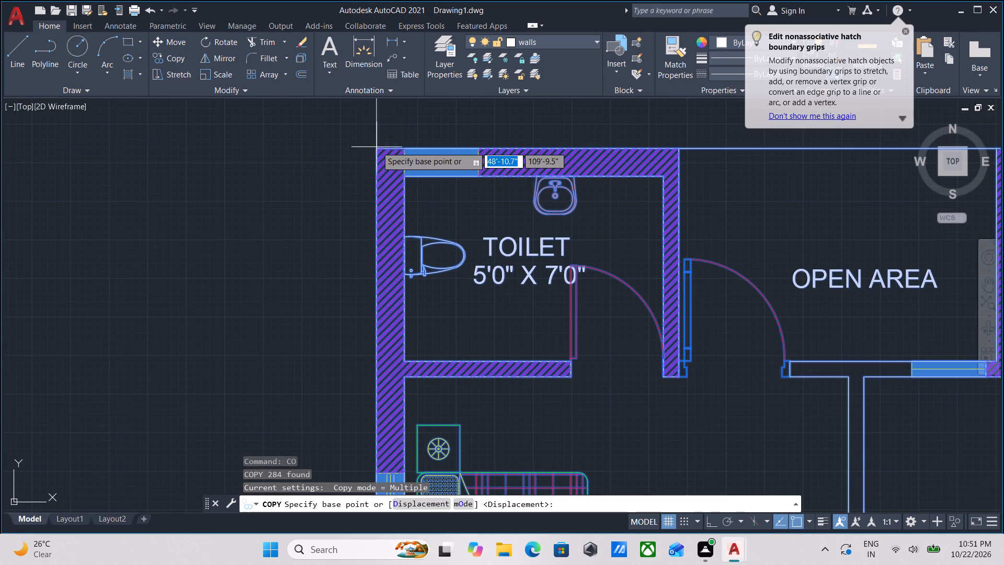
{"action": "left_click", "coordinate": [376, 146]}
{"action": "scroll", "coordinate": [829, 342], "scroll_direction": "down", "scroll_amount": 1}
{"action": "middle_click_drag", "start_coordinate": [824, 342], "coordinate": [75, 84]}
{"action": "scroll", "coordinate": [244, 99], "scroll_direction": "down", "scroll_amount": 3}
{"action": "middle_click_drag", "start_coordinate": [254, 107], "coordinate": [0, 14]}
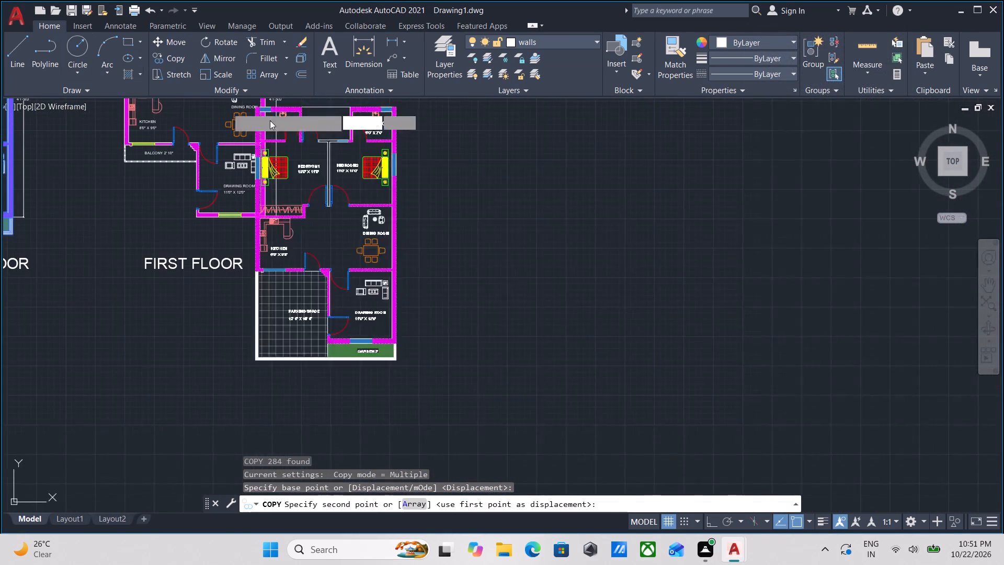
{"action": "left_click", "coordinate": [611, 178]}
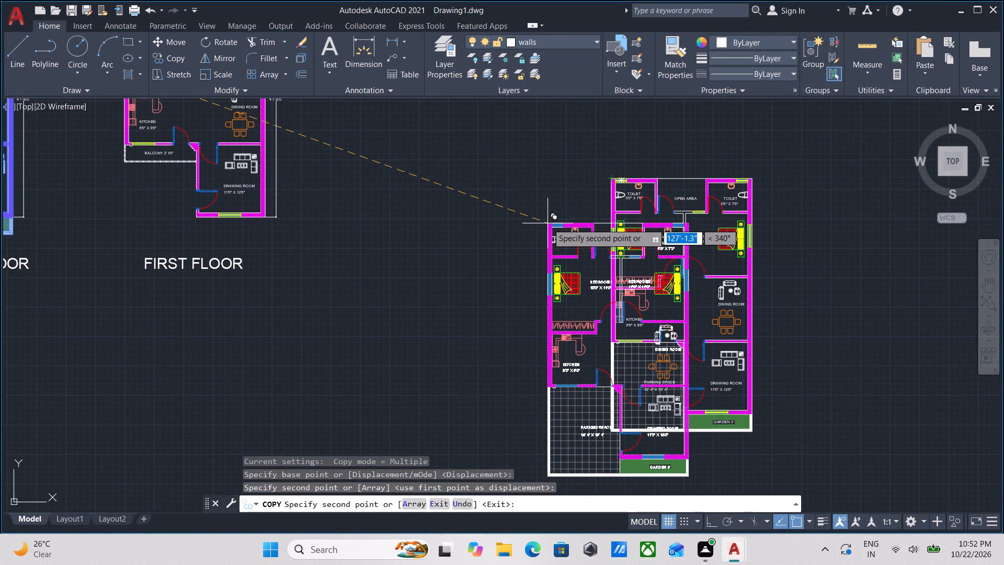
{"action": "key", "text": "Escape"}
Draw a vertical construction line along the outer west edge of the copied plan, through the corner where kitchen and parking walls meet.
{"action": "middle_click_drag", "start_coordinate": [555, 236], "coordinate": [537, 175]}
{"action": "scroll", "coordinate": [621, 251], "scroll_direction": "up", "scroll_amount": 2}
{"action": "middle_click_drag", "start_coordinate": [586, 267], "coordinate": [542, 222]}
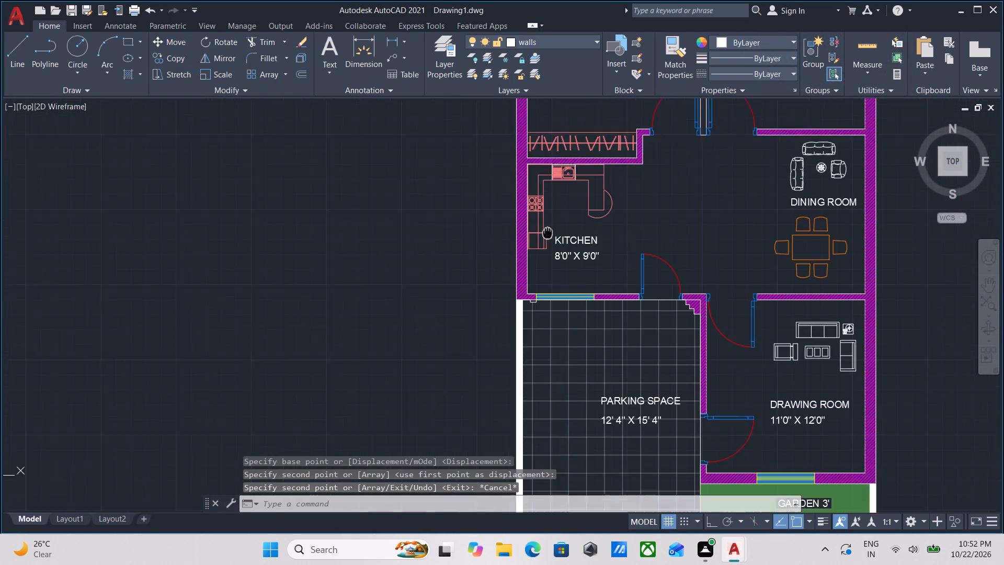
{"action": "middle_click_drag", "start_coordinate": [542, 222], "coordinate": [529, 146]}
{"action": "scroll", "coordinate": [518, 252], "scroll_direction": "down", "scroll_amount": 1}
{"action": "middle_click_drag", "start_coordinate": [518, 249], "coordinate": [516, 178]}
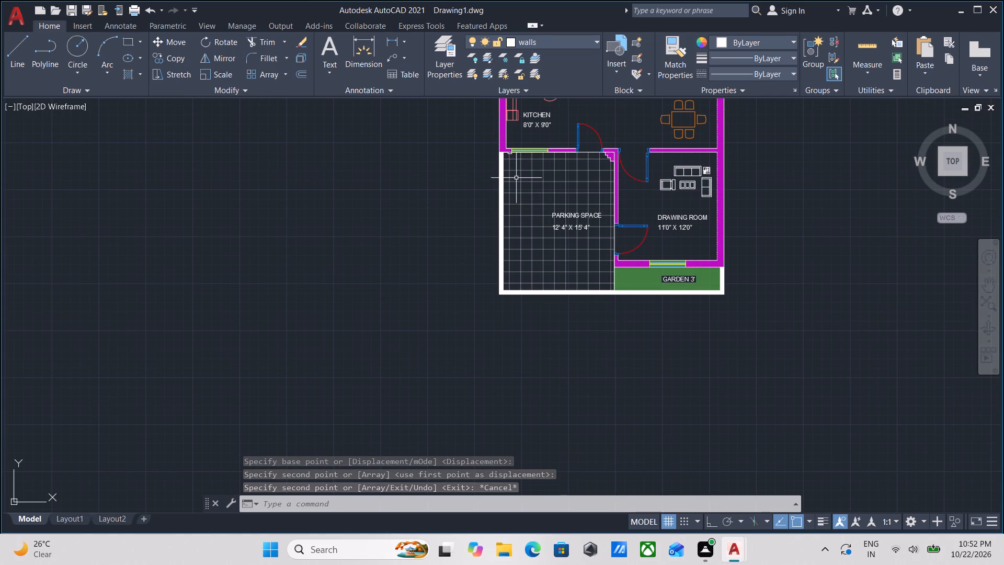
{"action": "key", "text": "x"}
{"action": "key", "text": "l"}
{"action": "key", "text": "Return"}
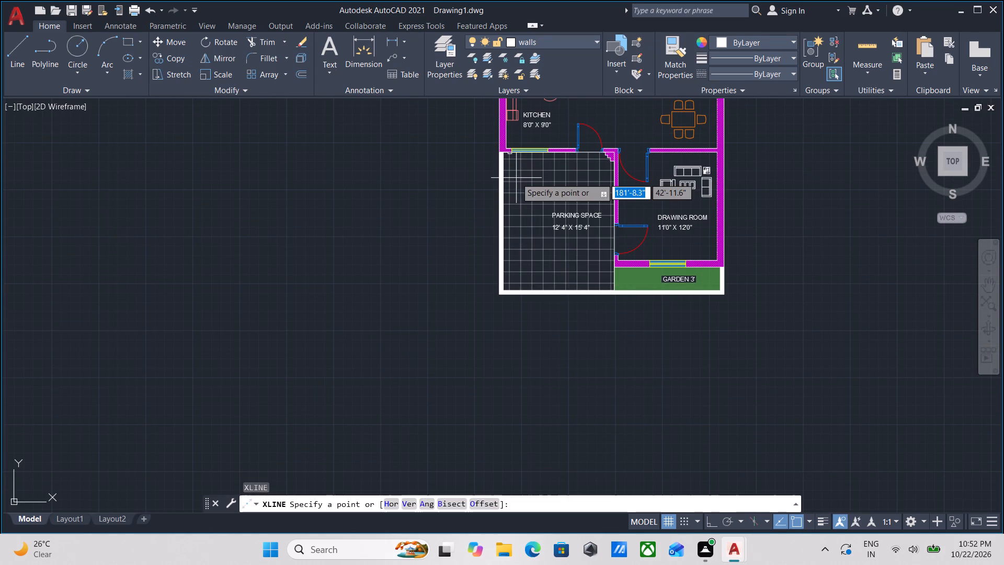
{"action": "scroll", "coordinate": [509, 145], "scroll_direction": "up", "scroll_amount": 3}
{"action": "scroll", "coordinate": [458, 168], "scroll_direction": "up", "scroll_amount": 3}
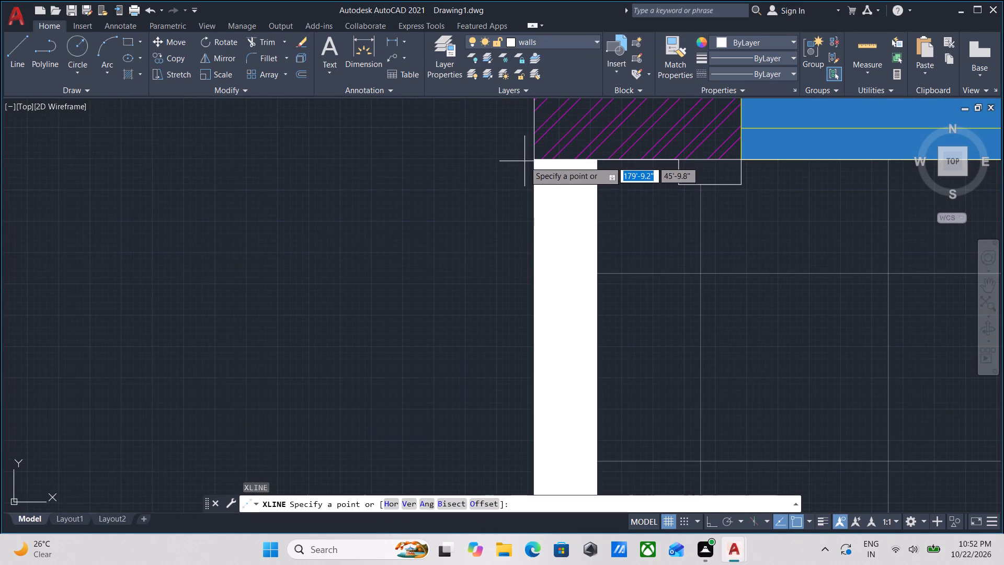
{"action": "left_click", "coordinate": [534, 158]}
{"action": "scroll", "coordinate": [541, 449], "scroll_direction": "down", "scroll_amount": 1}
{"action": "middle_click_drag", "start_coordinate": [547, 427], "coordinate": [566, 7]}
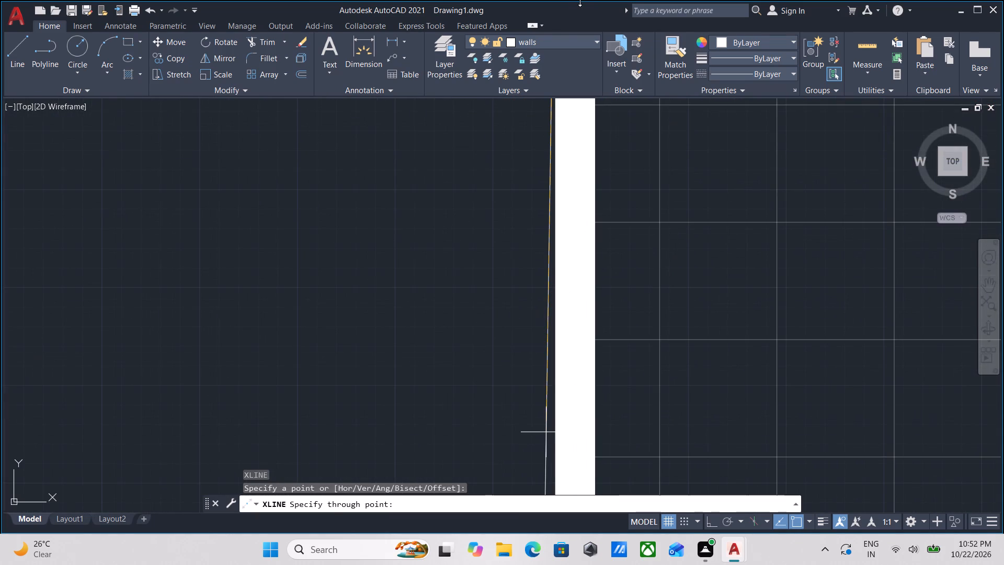
{"action": "key", "text": "F8"}
{"action": "scroll", "coordinate": [581, 24], "scroll_direction": "down", "scroll_amount": 2}
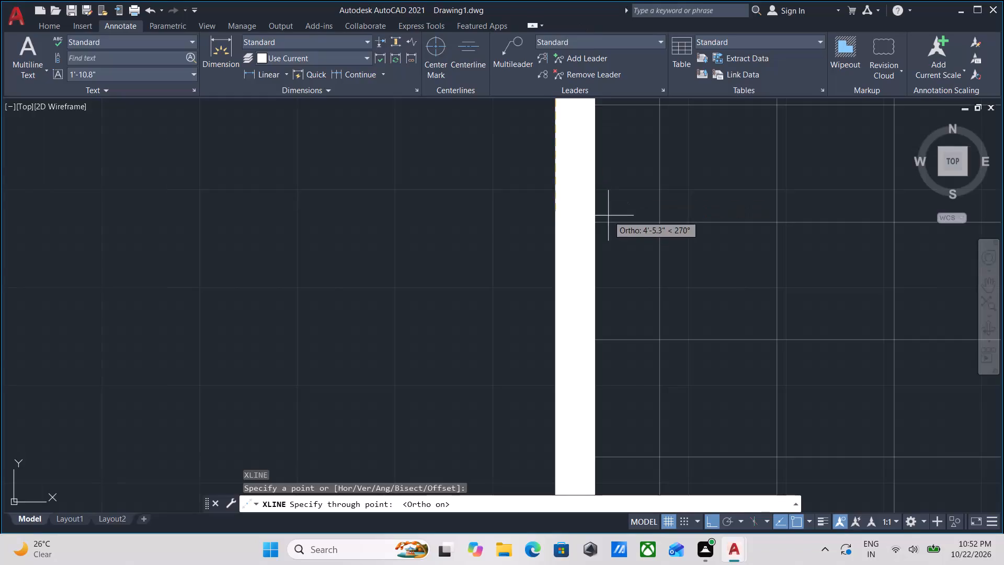
{"action": "scroll", "coordinate": [608, 216], "scroll_direction": "down", "scroll_amount": 3}
{"action": "middle_click_drag", "start_coordinate": [591, 250], "coordinate": [589, 83]}
{"action": "left_click", "coordinate": [582, 255]}
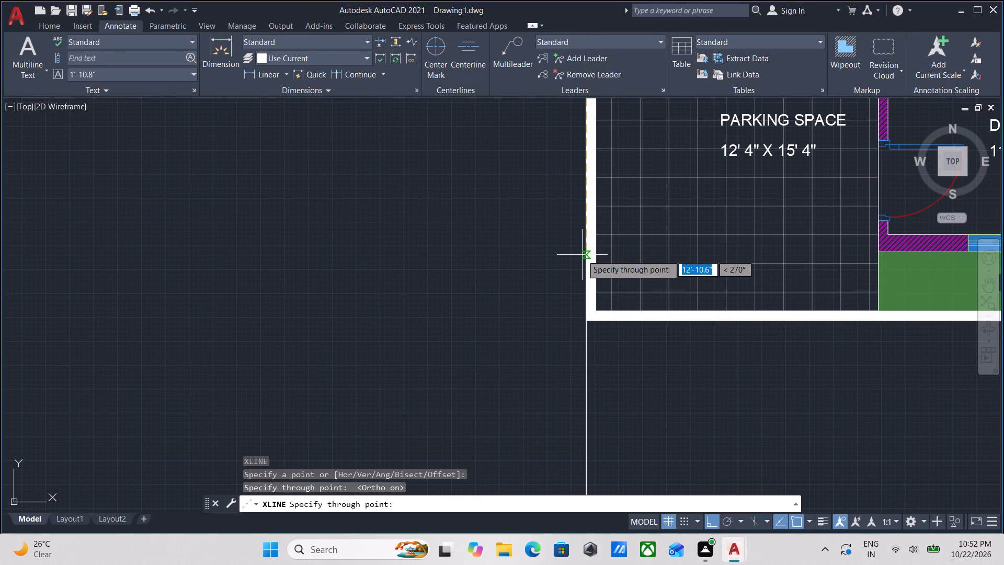
{"action": "key", "text": "Escape"}
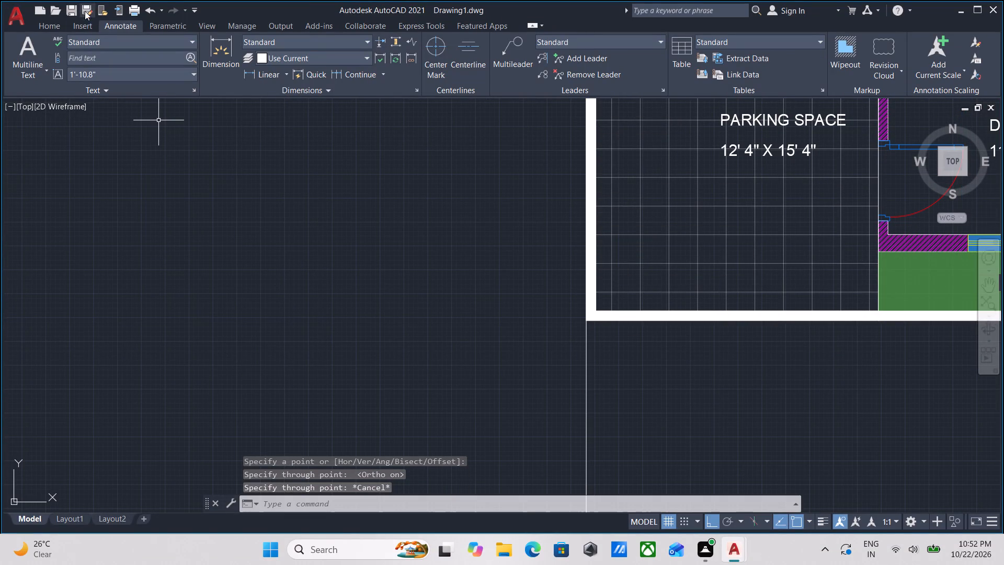
{"action": "left_click", "coordinate": [51, 26]}
Draw a vertical construction line through the drawing room's outer south-west corner, along the boundary between parking space and garden.
{"action": "scroll", "coordinate": [617, 306], "scroll_direction": "down", "scroll_amount": 2}
{"action": "middle_click_drag", "start_coordinate": [630, 308], "coordinate": [487, 321]}
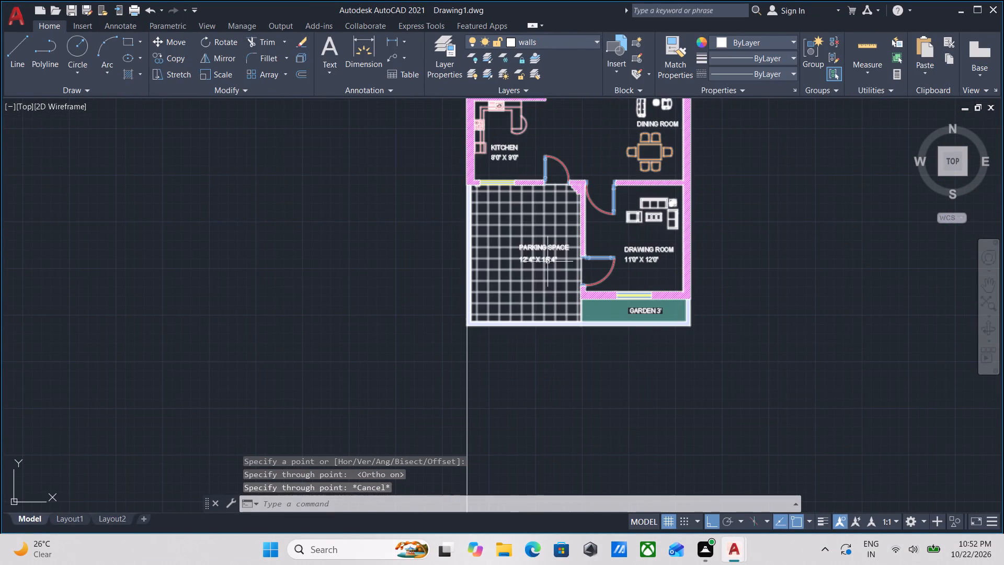
{"action": "middle_click_drag", "start_coordinate": [560, 278], "coordinate": [521, 243]}
{"action": "scroll", "coordinate": [573, 350], "scroll_direction": "up", "scroll_amount": 1}
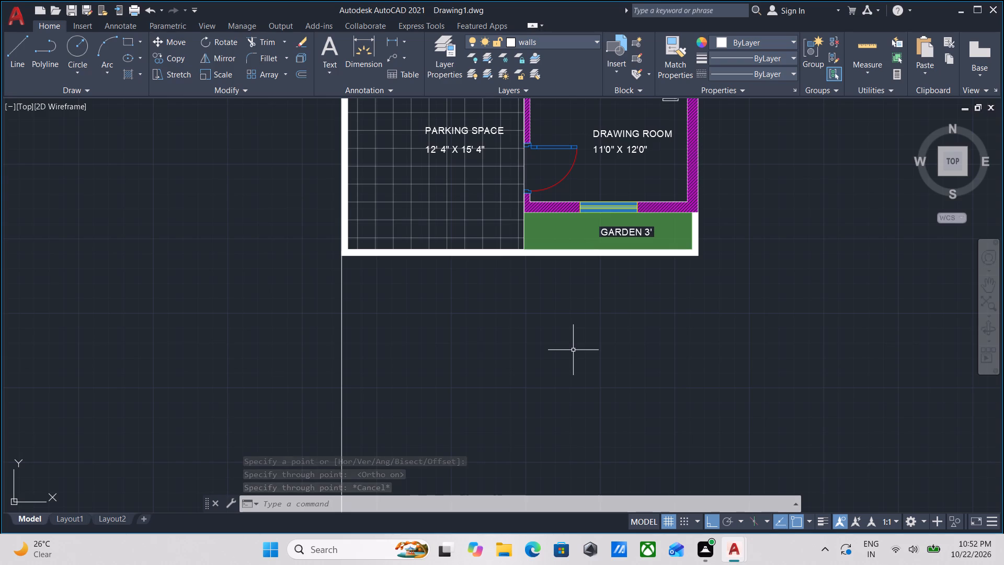
{"action": "type", "text": "XL"}
{"action": "key", "text": "Return"}
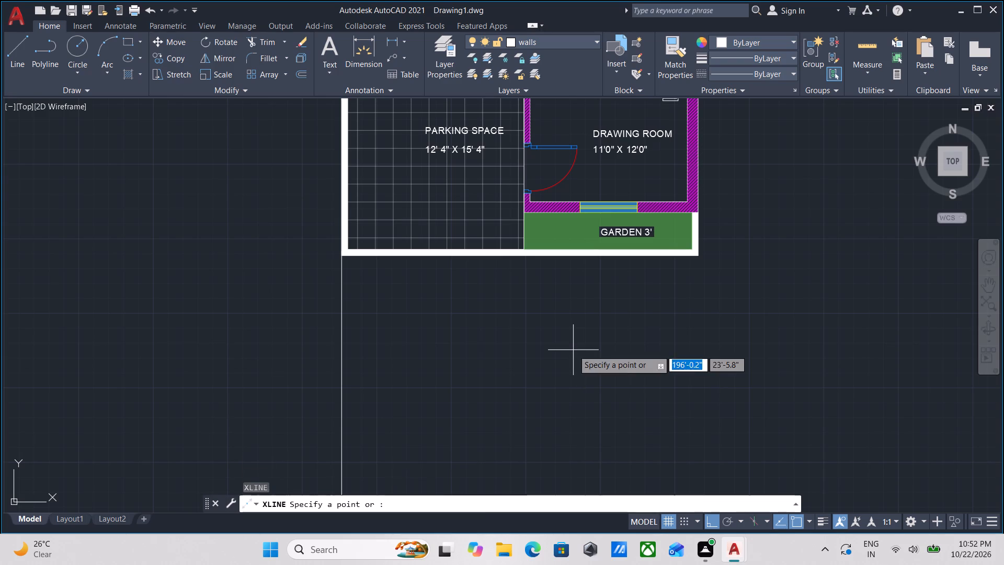
{"action": "scroll", "coordinate": [535, 232], "scroll_direction": "up", "scroll_amount": 2}
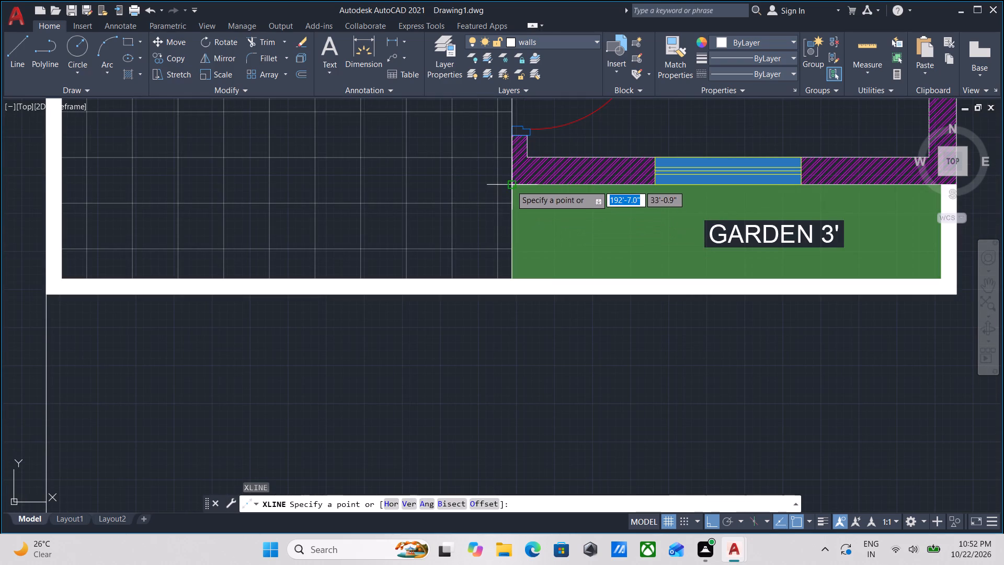
{"action": "left_click", "coordinate": [511, 185]}
{"action": "scroll", "coordinate": [508, 397], "scroll_direction": "down", "scroll_amount": 2}
{"action": "middle_click_drag", "start_coordinate": [508, 397], "coordinate": [510, 309]}
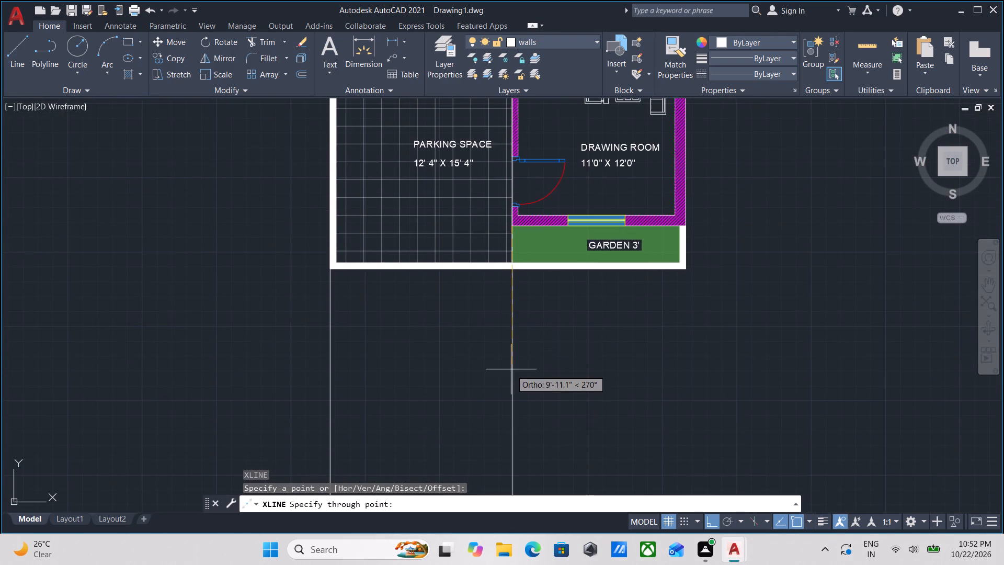
{"action": "scroll", "coordinate": [511, 371], "scroll_direction": "down", "scroll_amount": 1}
{"action": "middle_click_drag", "start_coordinate": [511, 371], "coordinate": [543, 274]}
{"action": "left_click", "coordinate": [536, 336]}
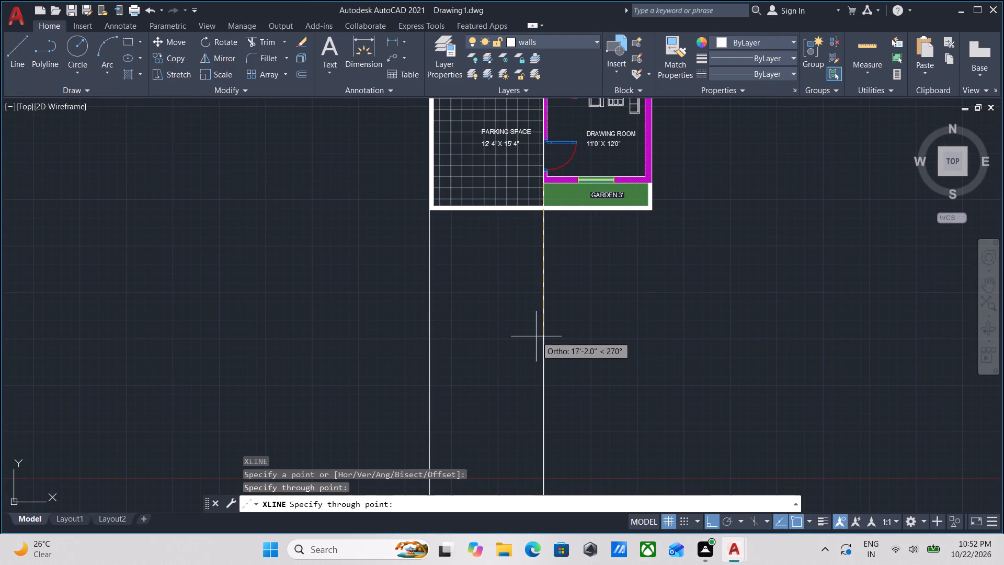
{"action": "key", "text": "Escape"}
Draw a vertical construction line along the copied plan's outer east edge, through the drawing room's south-east corner.
{"action": "middle_click_drag", "start_coordinate": [613, 286], "coordinate": [585, 331]}
{"action": "type", "text": "XL"}
{"action": "key", "text": "Return"}
{"action": "scroll", "coordinate": [609, 232], "scroll_direction": "up", "scroll_amount": 4}
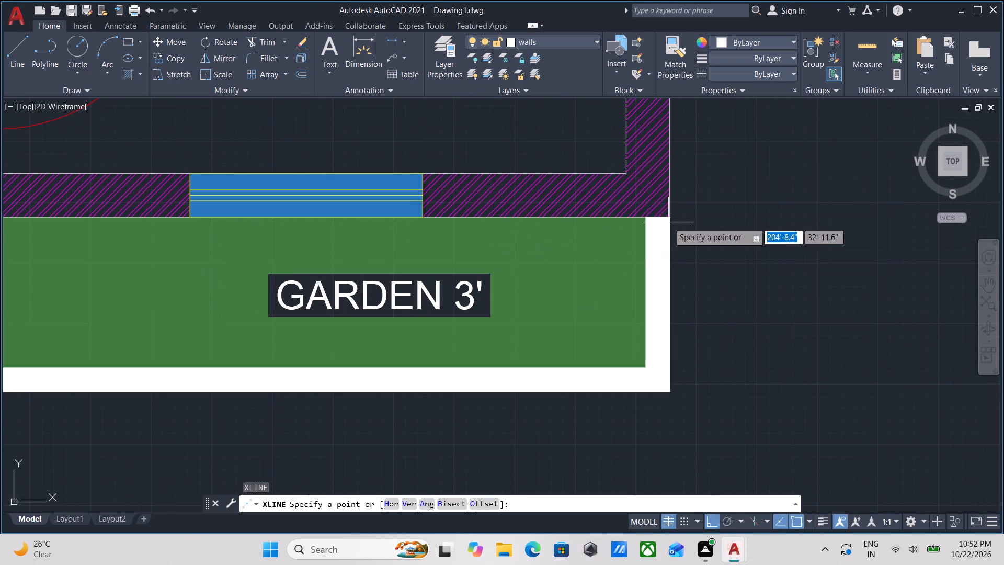
{"action": "left_click", "coordinate": [672, 218]}
{"action": "scroll", "coordinate": [713, 446], "scroll_direction": "down", "scroll_amount": 2}
{"action": "middle_click_drag", "start_coordinate": [705, 442], "coordinate": [681, 185]}
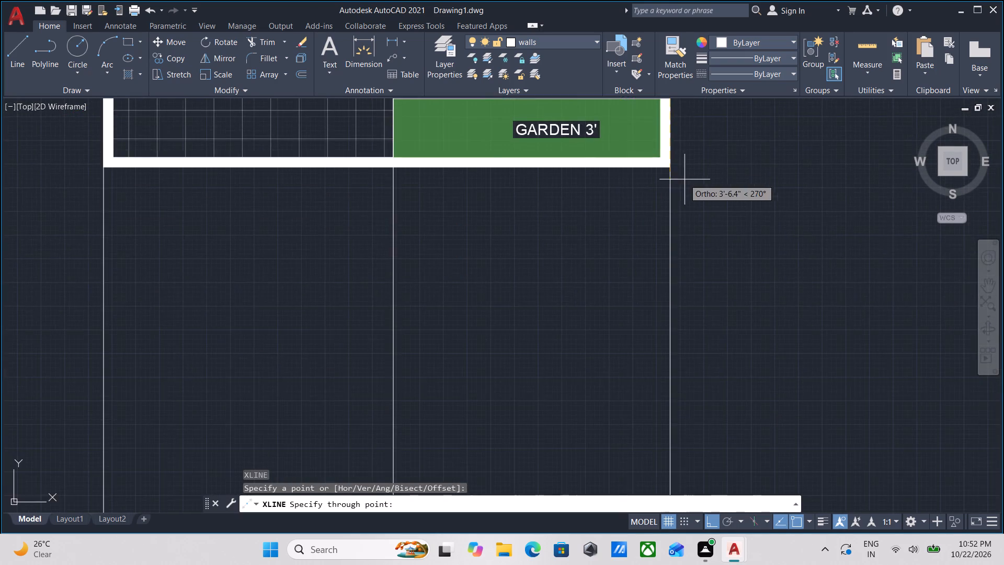
{"action": "scroll", "coordinate": [684, 180], "scroll_direction": "down", "scroll_amount": 5}
{"action": "left_click", "coordinate": [676, 261]}
{"action": "key", "text": "Escape"}
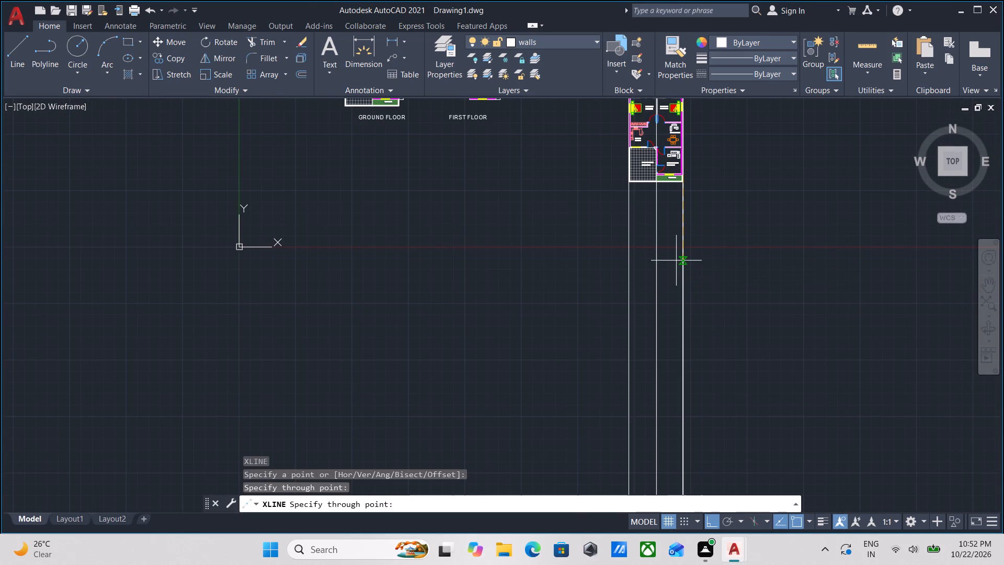
Draw a vertical construction line through the west end of the kitchen window in the copied plan's kitchen–parking wall.
{"action": "scroll", "coordinate": [675, 210], "scroll_direction": "up", "scroll_amount": 2}
{"action": "middle_click_drag", "start_coordinate": [651, 163], "coordinate": [616, 288]}
{"action": "middle_click_drag", "start_coordinate": [583, 307], "coordinate": [571, 367]}
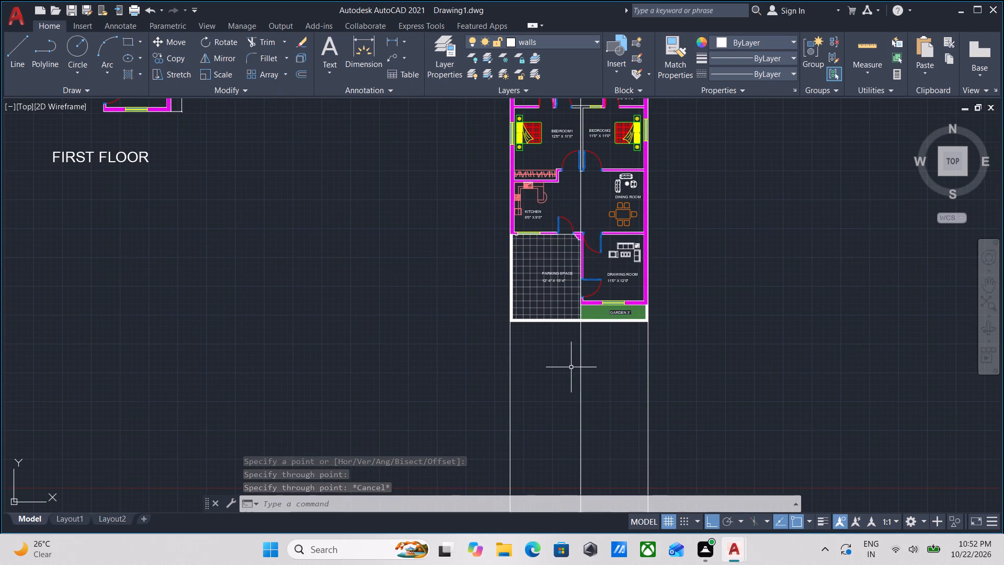
{"action": "scroll", "coordinate": [569, 366], "scroll_direction": "down", "scroll_amount": 3}
{"action": "scroll", "coordinate": [569, 366], "scroll_direction": "up", "scroll_amount": 4}
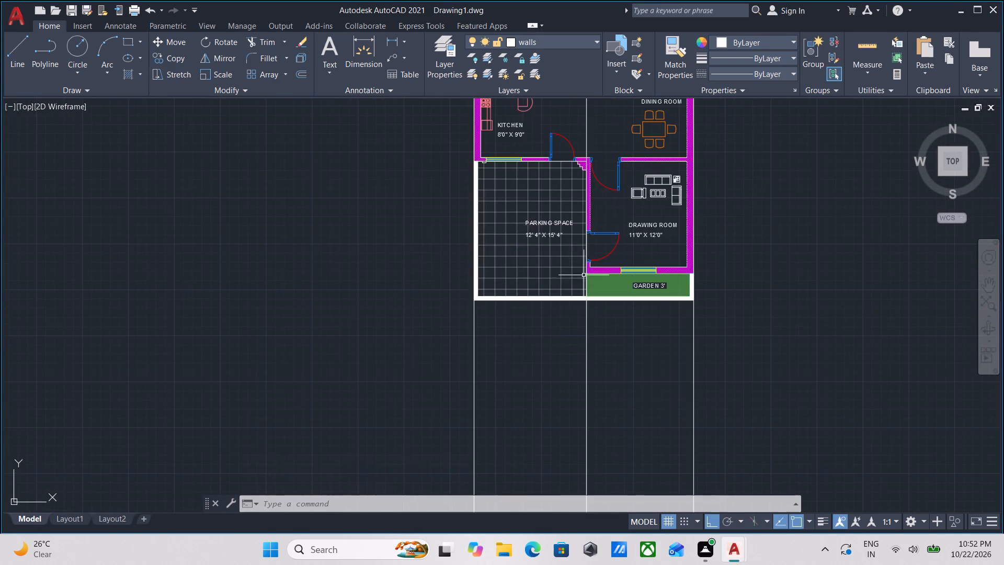
{"action": "middle_click_drag", "start_coordinate": [598, 290], "coordinate": [590, 371]}
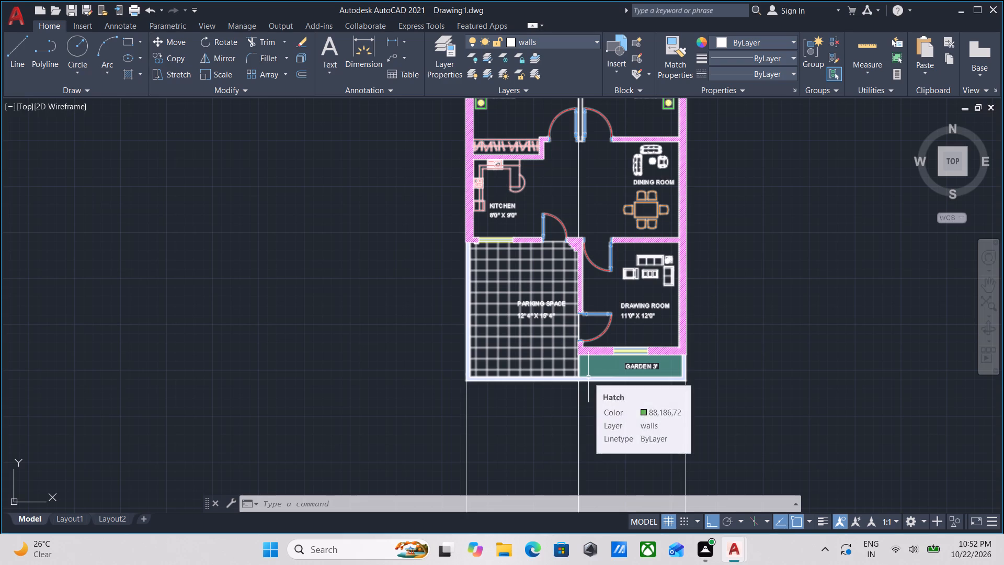
{"action": "scroll", "coordinate": [604, 340], "scroll_direction": "up", "scroll_amount": 2}
{"action": "middle_click_drag", "start_coordinate": [640, 241], "coordinate": [686, 258]}
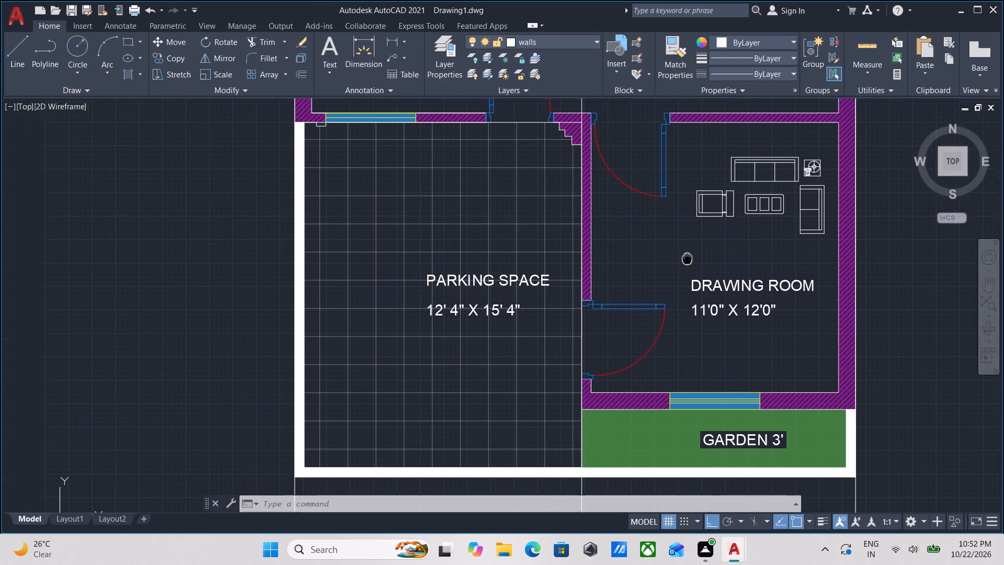
{"action": "middle_click_drag", "start_coordinate": [687, 257], "coordinate": [732, 248]}
{"action": "key", "text": "x"}
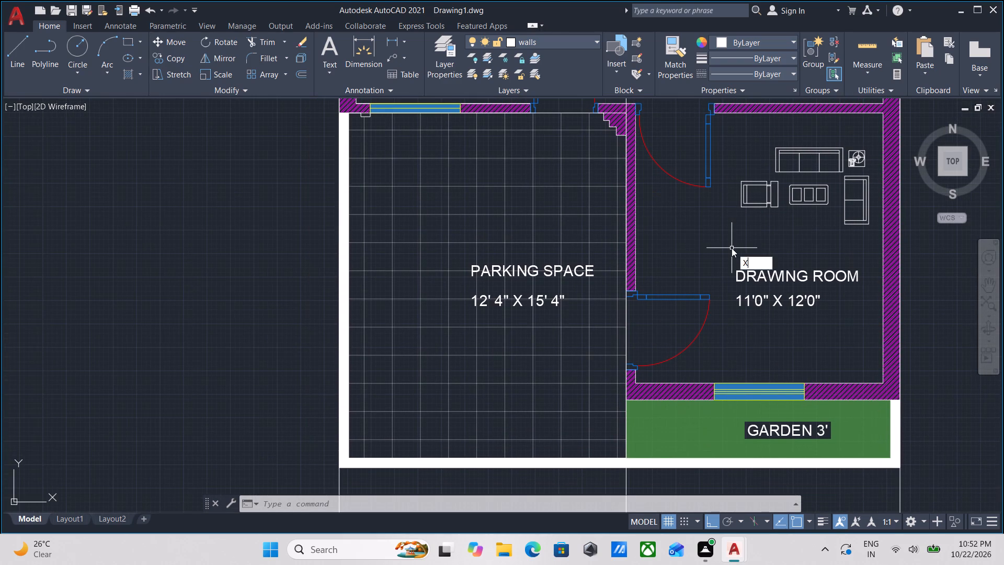
{"action": "key", "text": "l"}
{"action": "key", "text": "Return"}
{"action": "middle_click_drag", "start_coordinate": [580, 210], "coordinate": [624, 293]}
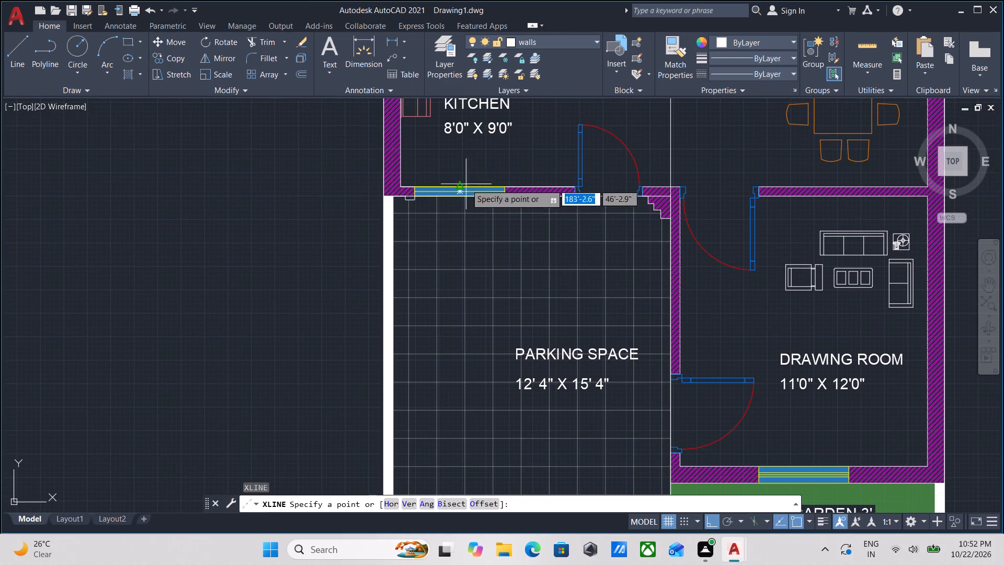
{"action": "scroll", "coordinate": [404, 167], "scroll_direction": "up", "scroll_amount": 2}
{"action": "scroll", "coordinate": [428, 223], "scroll_direction": "up", "scroll_amount": 2}
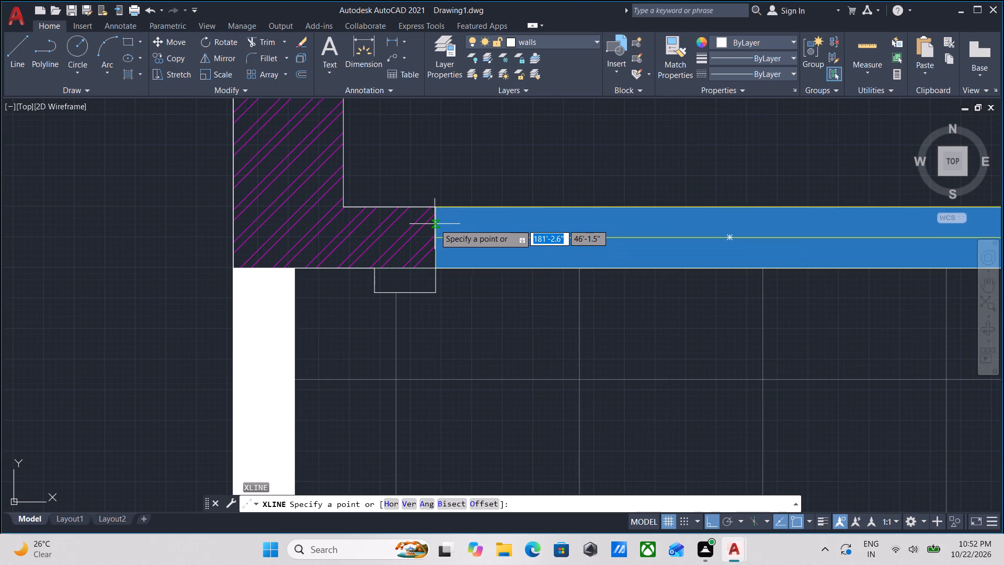
{"action": "left_click", "coordinate": [435, 224]}
{"action": "scroll", "coordinate": [439, 313], "scroll_direction": "down", "scroll_amount": 2}
{"action": "middle_click_drag", "start_coordinate": [440, 291], "coordinate": [442, 164]}
{"action": "scroll", "coordinate": [447, 252], "scroll_direction": "down", "scroll_amount": 4}
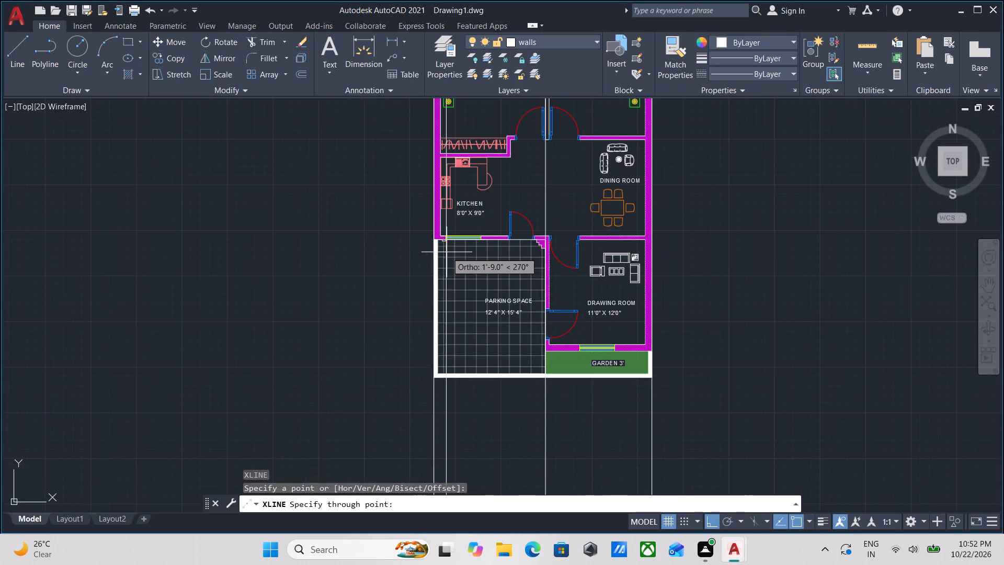
{"action": "middle_click_drag", "start_coordinate": [447, 252], "coordinate": [446, 139]}
{"action": "scroll", "coordinate": [444, 186], "scroll_direction": "down", "scroll_amount": 1}
{"action": "scroll", "coordinate": [444, 304], "scroll_direction": "up", "scroll_amount": 2}
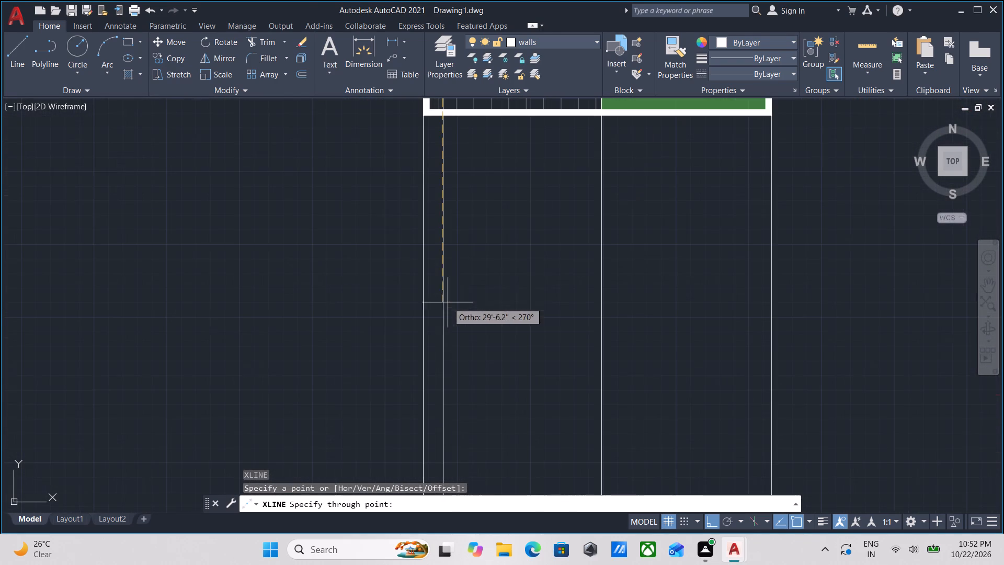
{"action": "left_click", "coordinate": [454, 288]}
{"action": "key", "text": "Escape"}
Draw a vertical construction line through the east end of the kitchen window facing the parking space.
{"action": "middle_click_drag", "start_coordinate": [458, 203], "coordinate": [465, 238]}
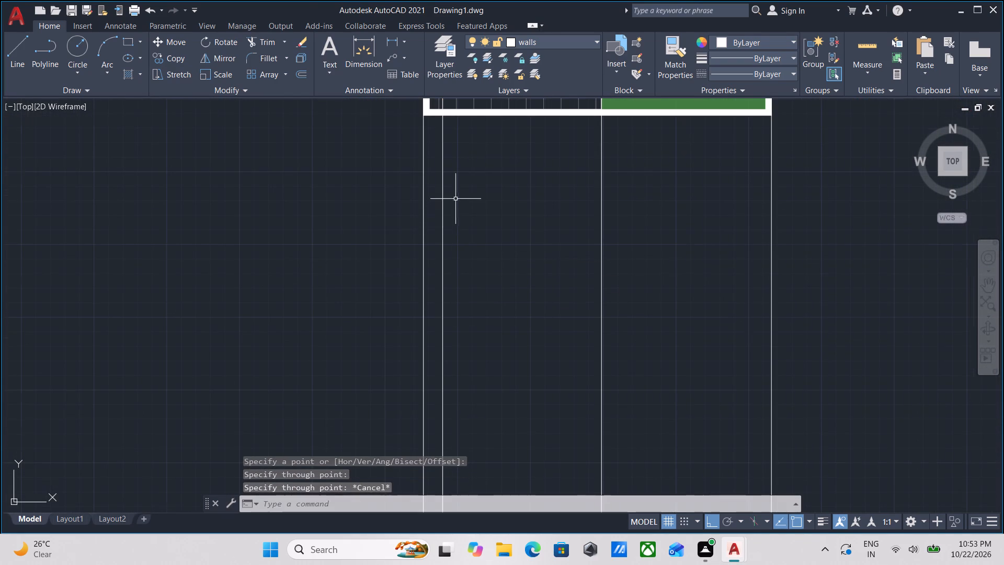
{"action": "middle_click_drag", "start_coordinate": [465, 238], "coordinate": [475, 346]}
{"action": "scroll", "coordinate": [498, 299], "scroll_direction": "down", "scroll_amount": 1}
{"action": "middle_click_drag", "start_coordinate": [491, 320], "coordinate": [482, 385]}
{"action": "scroll", "coordinate": [501, 221], "scroll_direction": "up", "scroll_amount": 2}
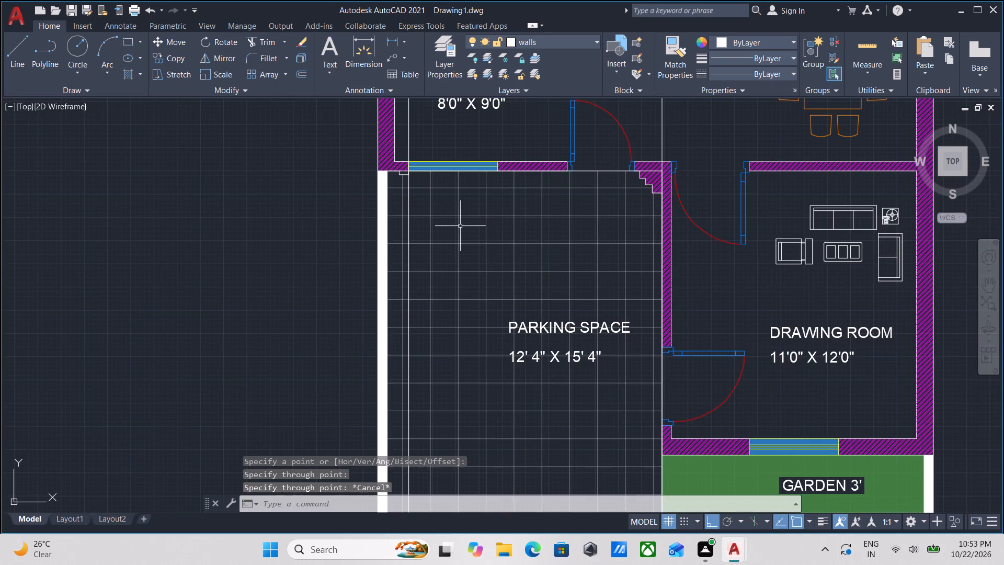
{"action": "scroll", "coordinate": [427, 208], "scroll_direction": "up", "scroll_amount": 2}
{"action": "scroll", "coordinate": [535, 186], "scroll_direction": "down", "scroll_amount": 2}
{"action": "middle_click_drag", "start_coordinate": [535, 186], "coordinate": [507, 220]}
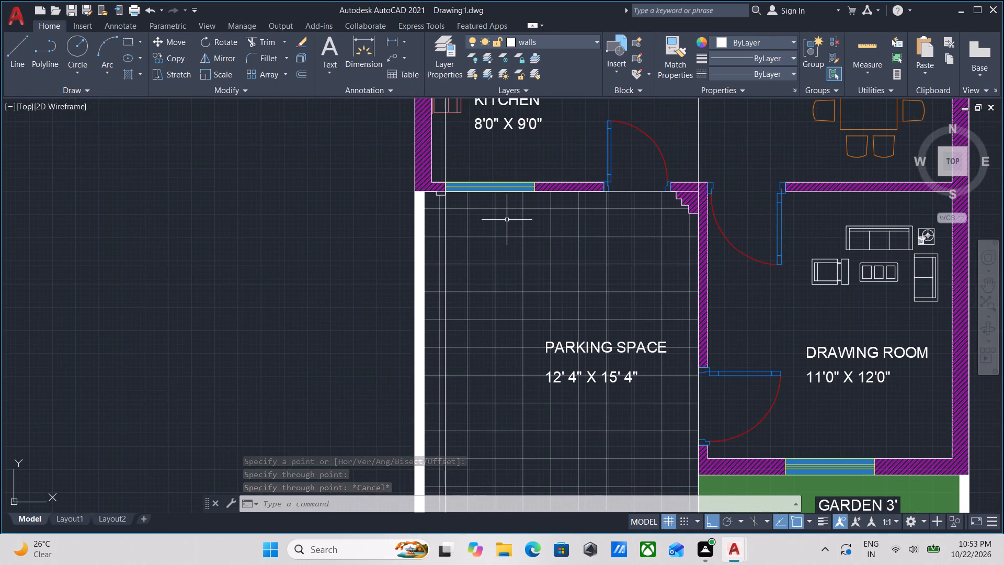
{"action": "type", "text": "XL"}
{"action": "key", "text": "Return"}
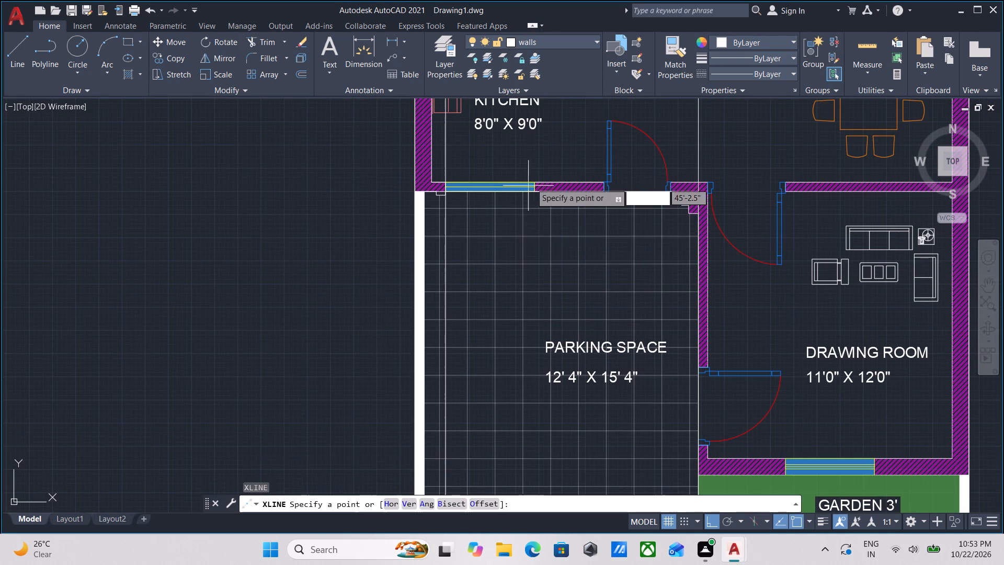
{"action": "scroll", "coordinate": [537, 177], "scroll_direction": "up", "scroll_amount": 3}
{"action": "scroll", "coordinate": [521, 229], "scroll_direction": "up", "scroll_amount": 3}
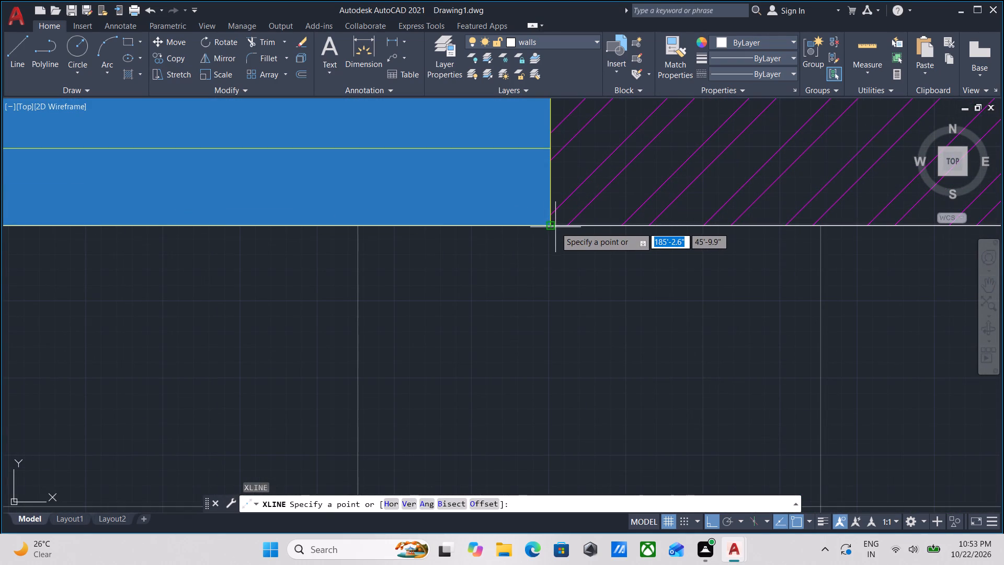
{"action": "left_click", "coordinate": [555, 227]}
{"action": "scroll", "coordinate": [555, 227], "scroll_direction": "down", "scroll_amount": 5}
{"action": "middle_click_drag", "start_coordinate": [551, 251], "coordinate": [564, 114]}
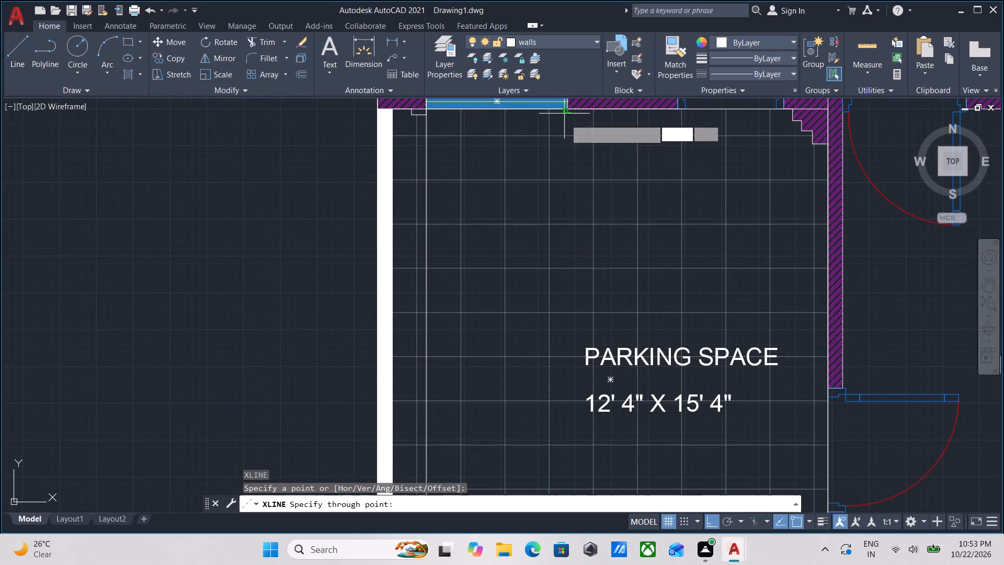
{"action": "scroll", "coordinate": [564, 288], "scroll_direction": "down", "scroll_amount": 3}
{"action": "middle_click_drag", "start_coordinate": [574, 241], "coordinate": [591, 153]}
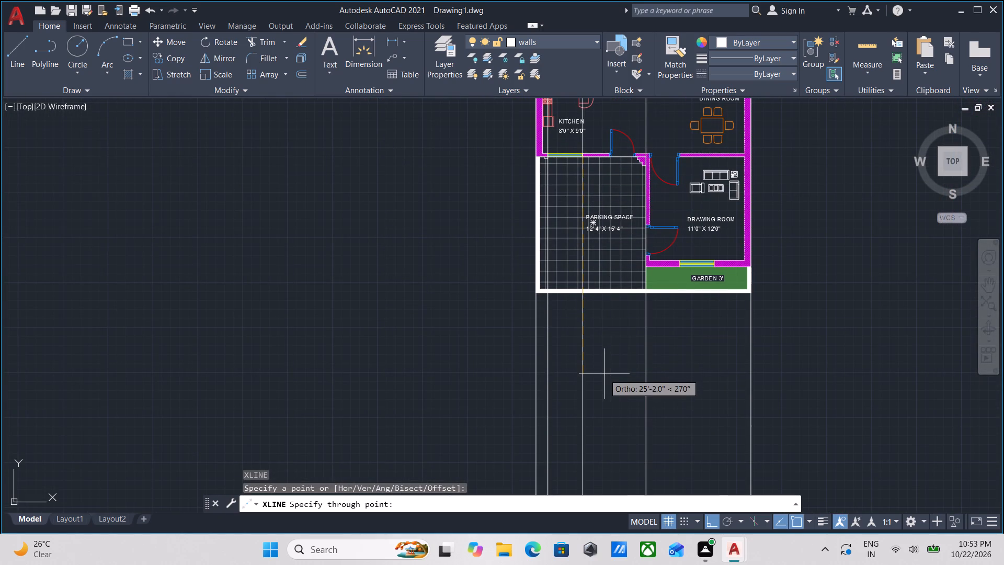
{"action": "left_click", "coordinate": [594, 392]}
{"action": "key", "text": "Escape"}
Draw a vertical construction line through the west wall edge of the door opening between kitchen and parking space.
{"action": "scroll", "coordinate": [610, 197], "scroll_direction": "up", "scroll_amount": 1}
{"action": "middle_click_drag", "start_coordinate": [617, 171], "coordinate": [589, 221]}
{"action": "scroll", "coordinate": [599, 180], "scroll_direction": "up", "scroll_amount": 3}
{"action": "middle_click", "coordinate": [586, 194]}
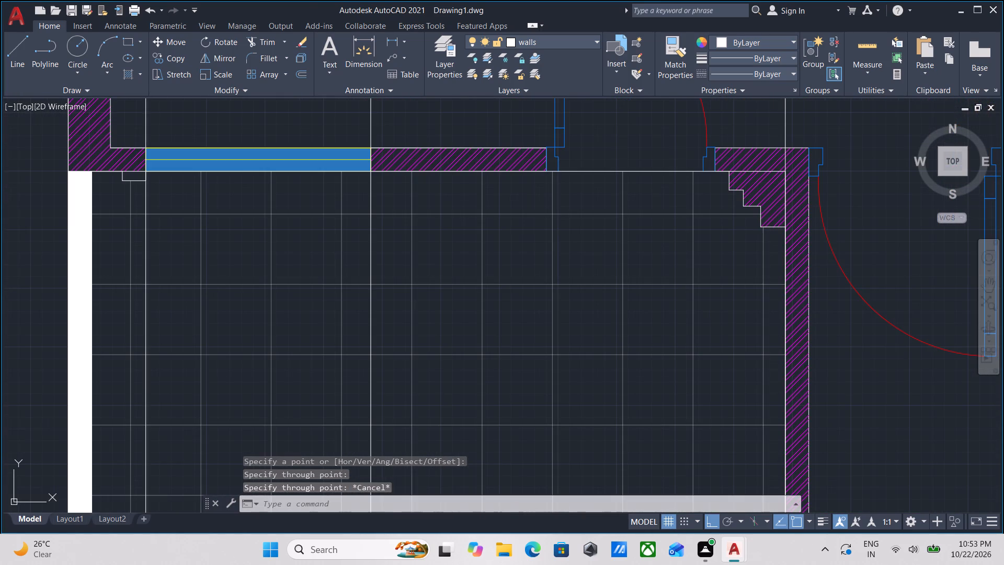
{"action": "type", "text": "XL"}
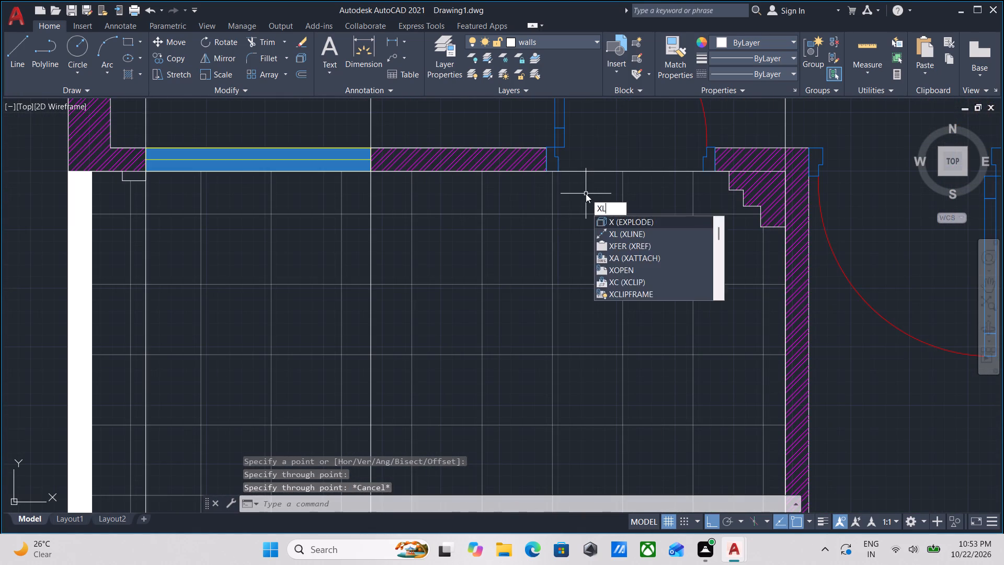
{"action": "key", "text": "Return"}
{"action": "scroll", "coordinate": [573, 155], "scroll_direction": "up", "scroll_amount": 2}
{"action": "left_click", "coordinate": [511, 195]}
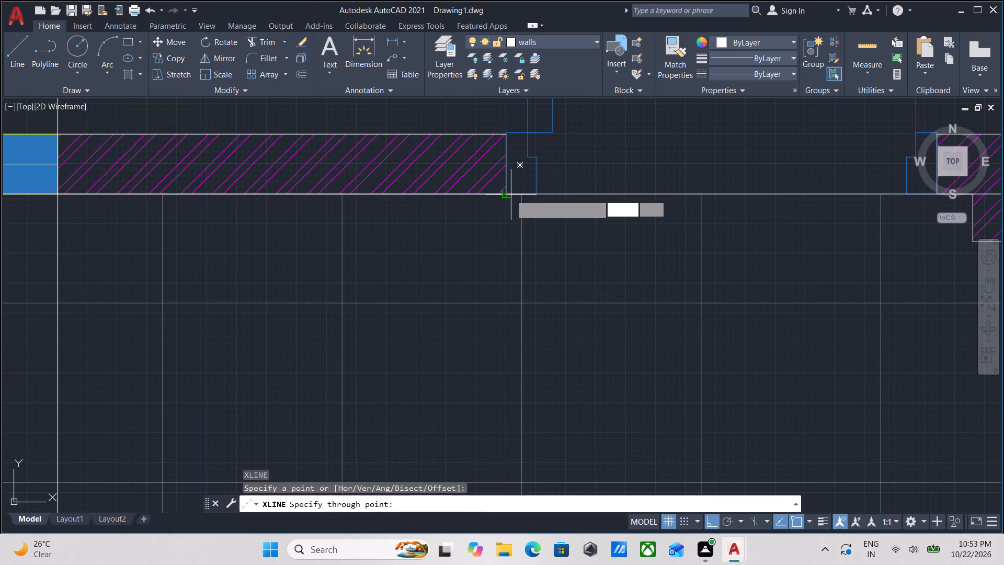
{"action": "scroll", "coordinate": [511, 195], "scroll_direction": "down", "scroll_amount": 3}
{"action": "middle_click_drag", "start_coordinate": [511, 195], "coordinate": [513, 70]}
{"action": "scroll", "coordinate": [532, 182], "scroll_direction": "down", "scroll_amount": 1}
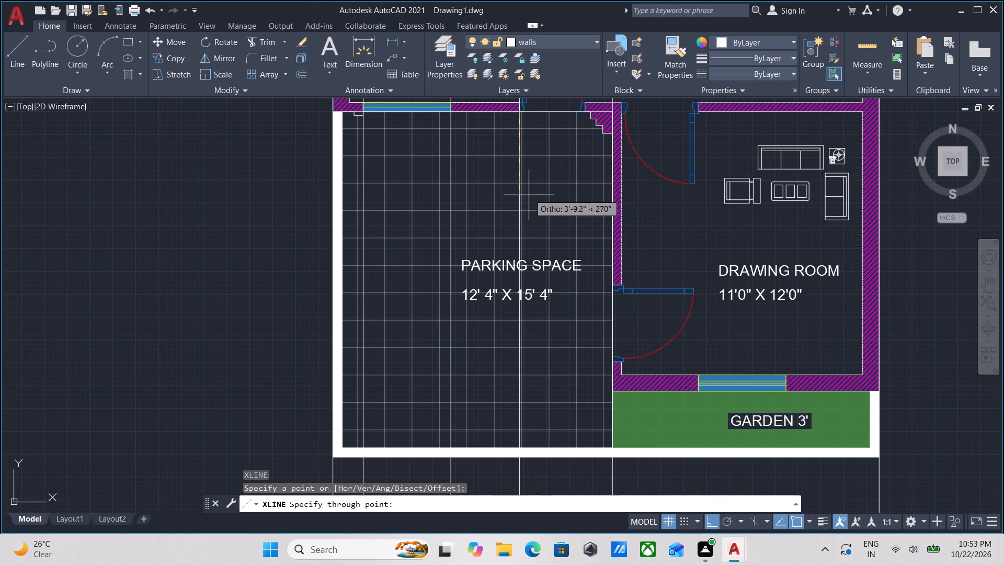
{"action": "left_click", "coordinate": [528, 196]}
{"action": "key", "text": "Escape"}
Draw a vertical construction line through the east wall edge of the kitchen–parking door opening, beside the stepped corner.
{"action": "middle_click_drag", "start_coordinate": [541, 129], "coordinate": [541, 210]}
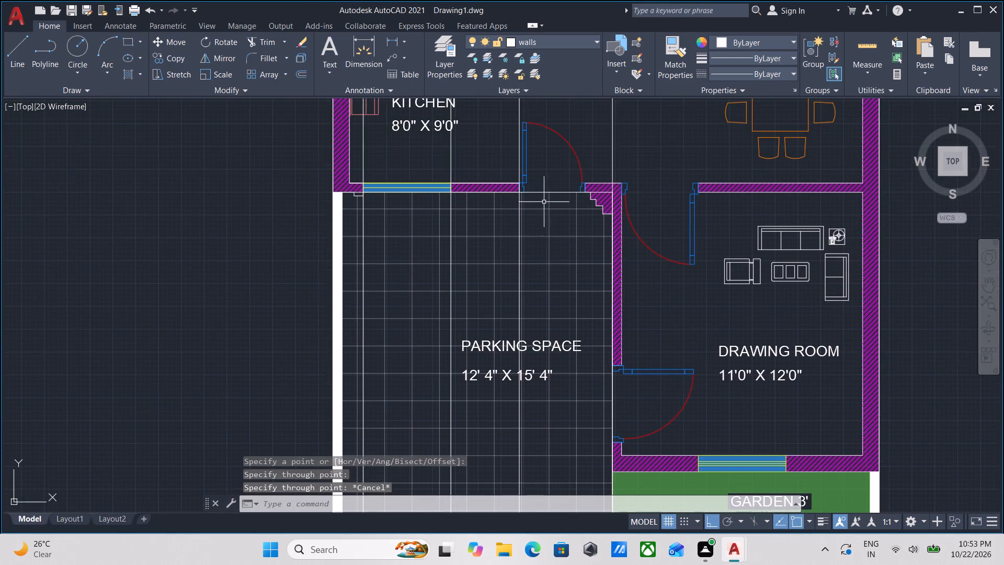
{"action": "scroll", "coordinate": [547, 198], "scroll_direction": "up", "scroll_amount": 2}
{"action": "middle_click_drag", "start_coordinate": [555, 193], "coordinate": [472, 206]}
{"action": "type", "text": "XL"}
{"action": "key", "text": "Return"}
{"action": "scroll", "coordinate": [525, 201], "scroll_direction": "up", "scroll_amount": 2}
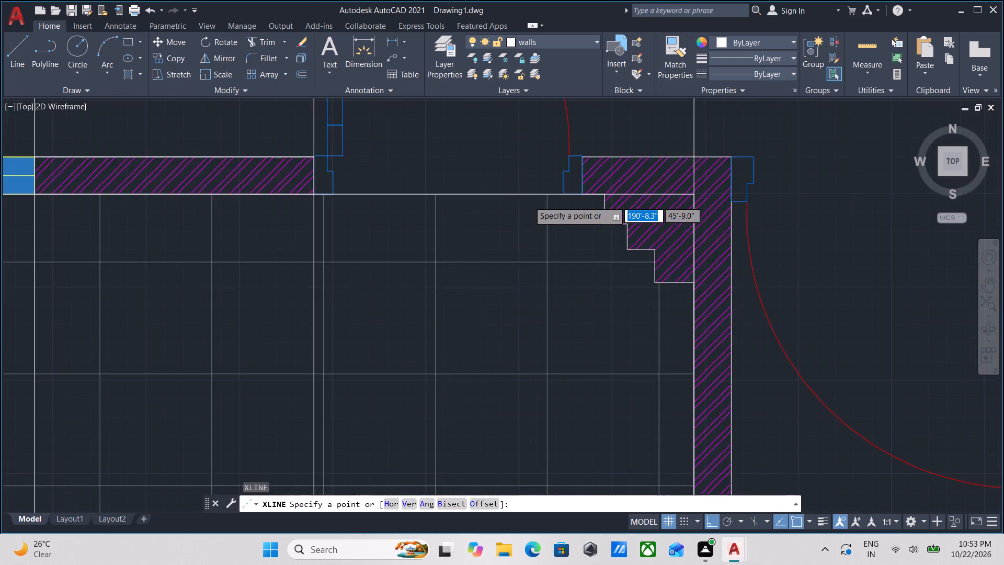
{"action": "left_click", "coordinate": [615, 191]}
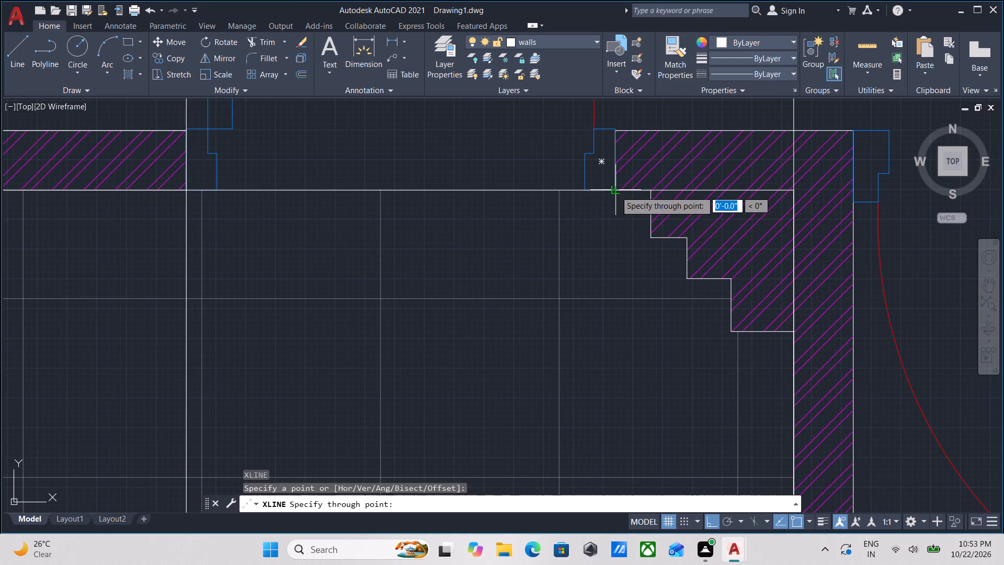
{"action": "scroll", "coordinate": [620, 287], "scroll_direction": "down", "scroll_amount": 2}
{"action": "middle_click_drag", "start_coordinate": [620, 282], "coordinate": [602, 51]}
{"action": "scroll", "coordinate": [601, 66], "scroll_direction": "down", "scroll_amount": 3}
{"action": "middle_click_drag", "start_coordinate": [623, 190], "coordinate": [627, 159]}
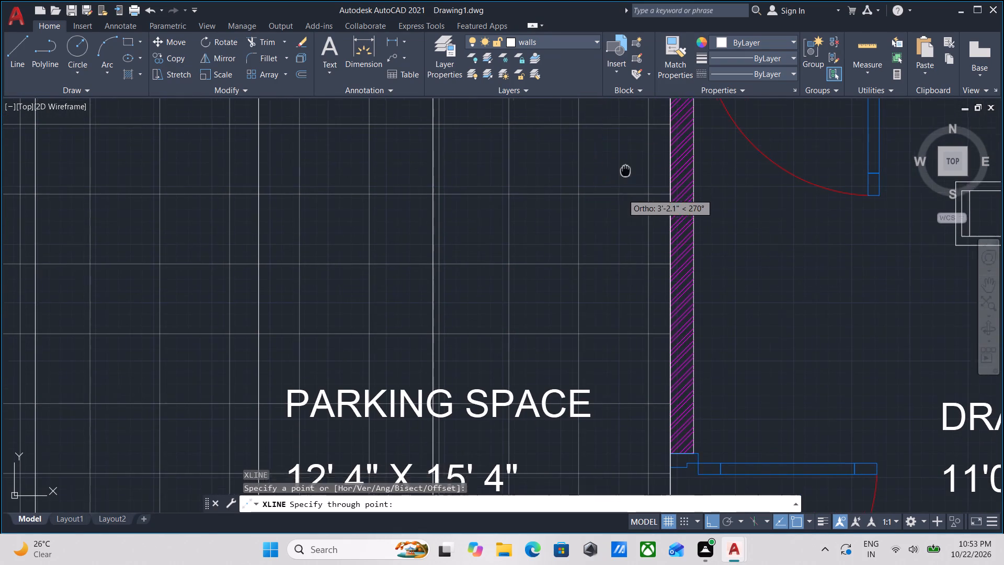
{"action": "middle_click_drag", "start_coordinate": [627, 159], "coordinate": [641, 74]}
{"action": "scroll", "coordinate": [655, 160], "scroll_direction": "down", "scroll_amount": 3}
{"action": "left_click", "coordinate": [655, 173]}
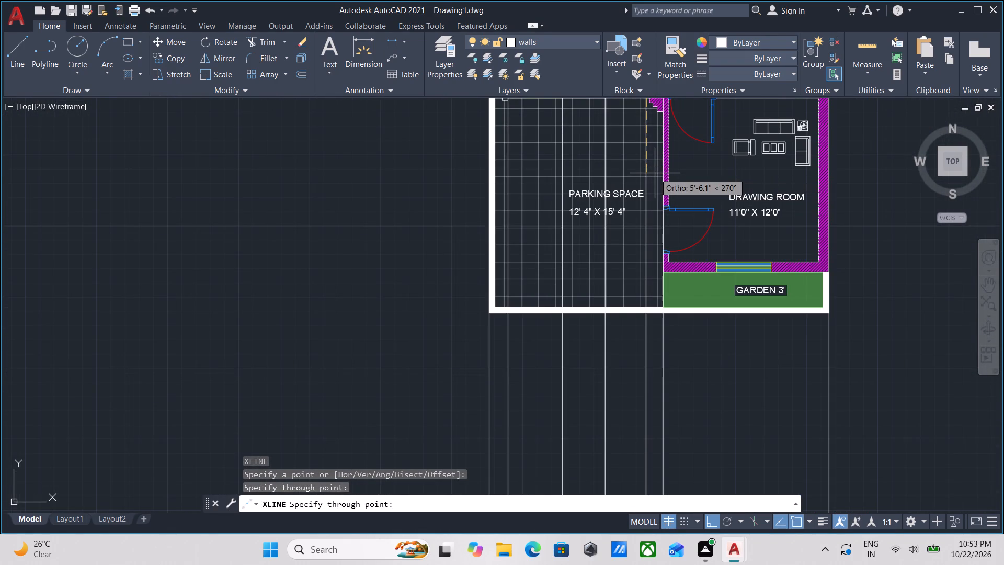
{"action": "key", "text": "Escape"}
Examine the construction lines projected from the kitchen window and door openings along the parking space wall.
{"action": "middle_click_drag", "start_coordinate": [658, 152], "coordinate": [606, 216]}
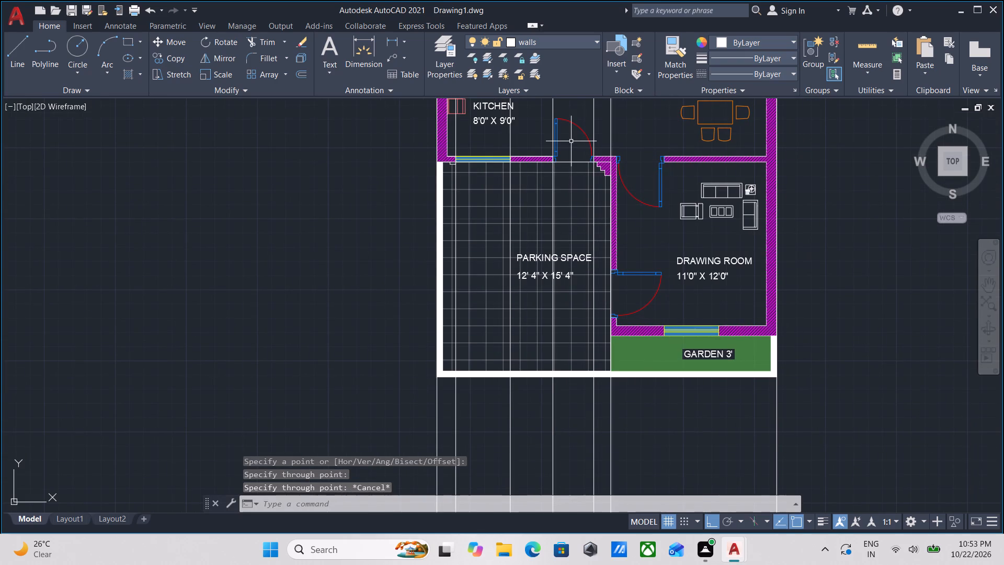
{"action": "scroll", "coordinate": [577, 134], "scroll_direction": "up", "scroll_amount": 3}
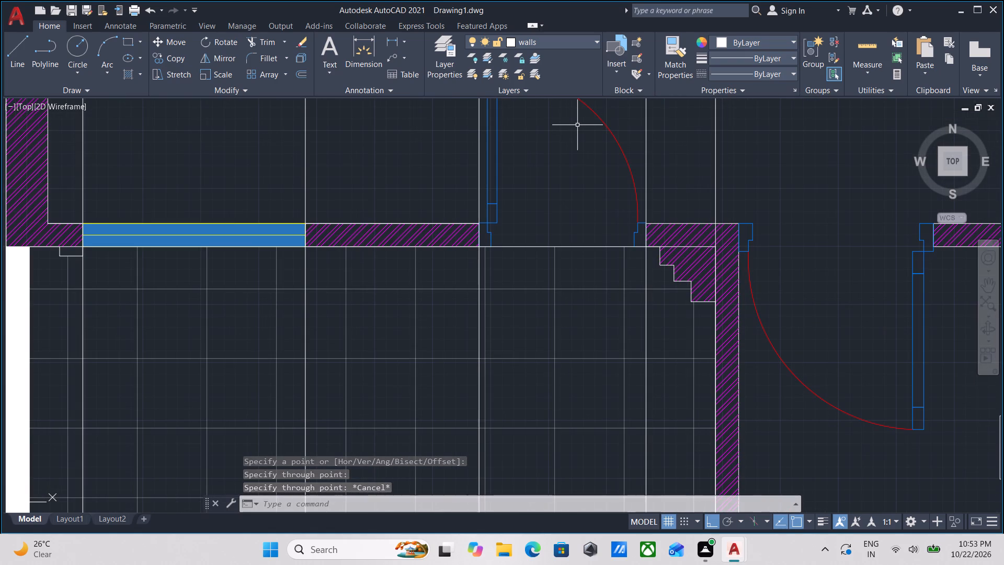
{"action": "scroll", "coordinate": [574, 131], "scroll_direction": "down", "scroll_amount": 2}
{"action": "middle_click_drag", "start_coordinate": [562, 183], "coordinate": [560, 212]}
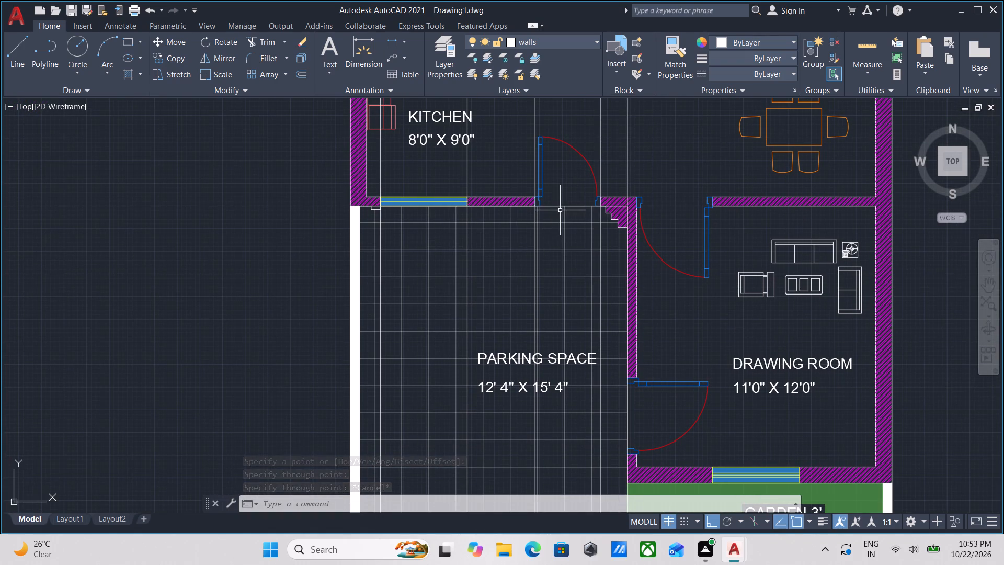
{"action": "middle_click_drag", "start_coordinate": [605, 204], "coordinate": [609, 268]}
{"action": "scroll", "coordinate": [605, 204], "scroll_direction": "up", "scroll_amount": 1}
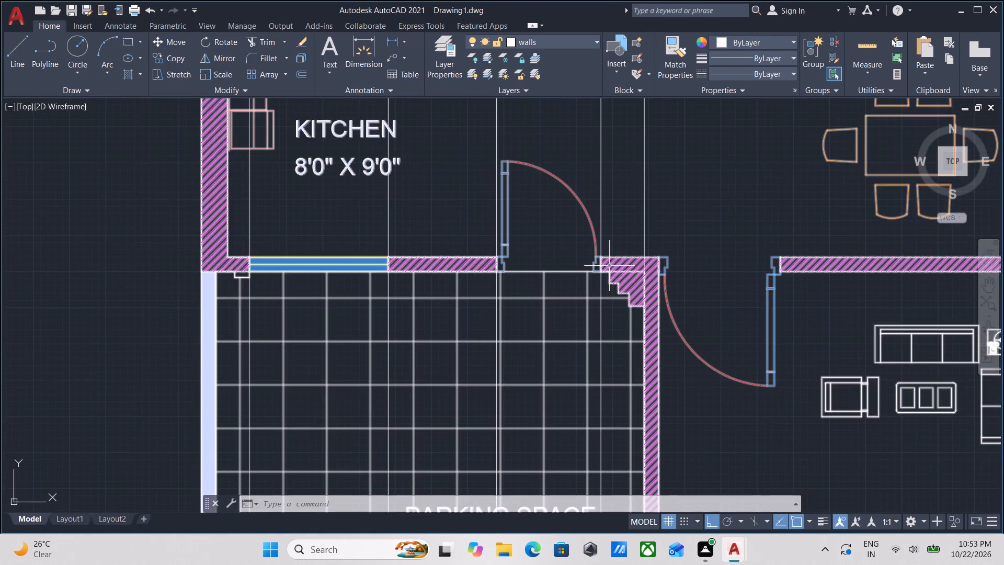
{"action": "scroll", "coordinate": [633, 174], "scroll_direction": "down", "scroll_amount": 1}
{"action": "middle_click_drag", "start_coordinate": [633, 174], "coordinate": [621, 184]}
{"action": "scroll", "coordinate": [666, 194], "scroll_direction": "down", "scroll_amount": 1}
{"action": "middle_click_drag", "start_coordinate": [663, 189], "coordinate": [662, 184]}
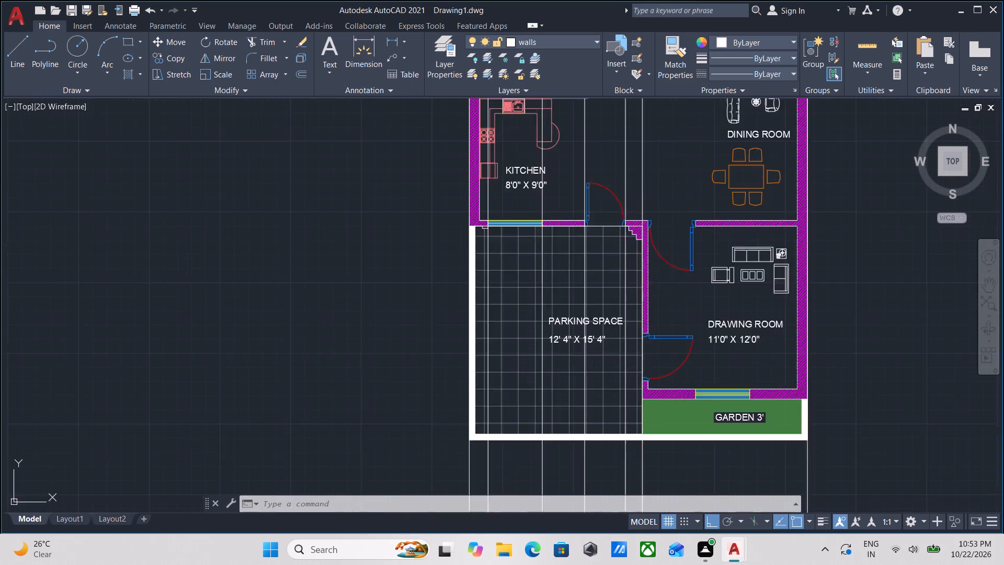
Draw a horizontal construction line across the vertical projection lines in the empty area south of the copied plan, just below the X axis.
{"action": "scroll", "coordinate": [661, 182], "scroll_direction": "down", "scroll_amount": 1}
{"action": "middle_click_drag", "start_coordinate": [662, 184], "coordinate": [660, 176]}
{"action": "middle_click_drag", "start_coordinate": [667, 250], "coordinate": [664, 188]}
{"action": "scroll", "coordinate": [667, 302], "scroll_direction": "down", "scroll_amount": 1}
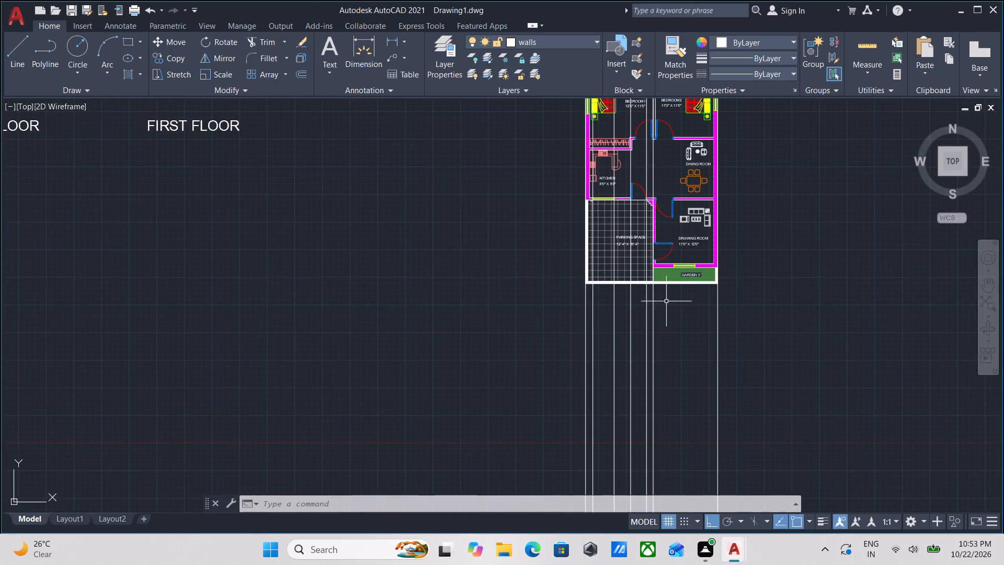
{"action": "middle_click_drag", "start_coordinate": [661, 292], "coordinate": [657, 259]}
{"action": "middle_click_drag", "start_coordinate": [655, 251], "coordinate": [653, 127]}
{"action": "scroll", "coordinate": [663, 196], "scroll_direction": "down", "scroll_amount": 1}
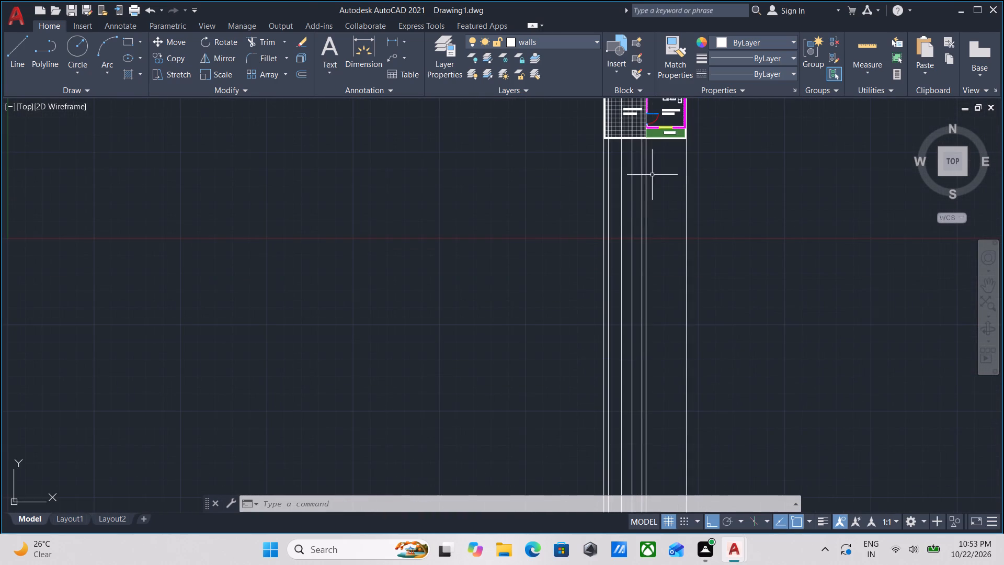
{"action": "scroll", "coordinate": [615, 228], "scroll_direction": "up", "scroll_amount": 1}
{"action": "type", "text": "XL"}
{"action": "key", "text": "Return"}
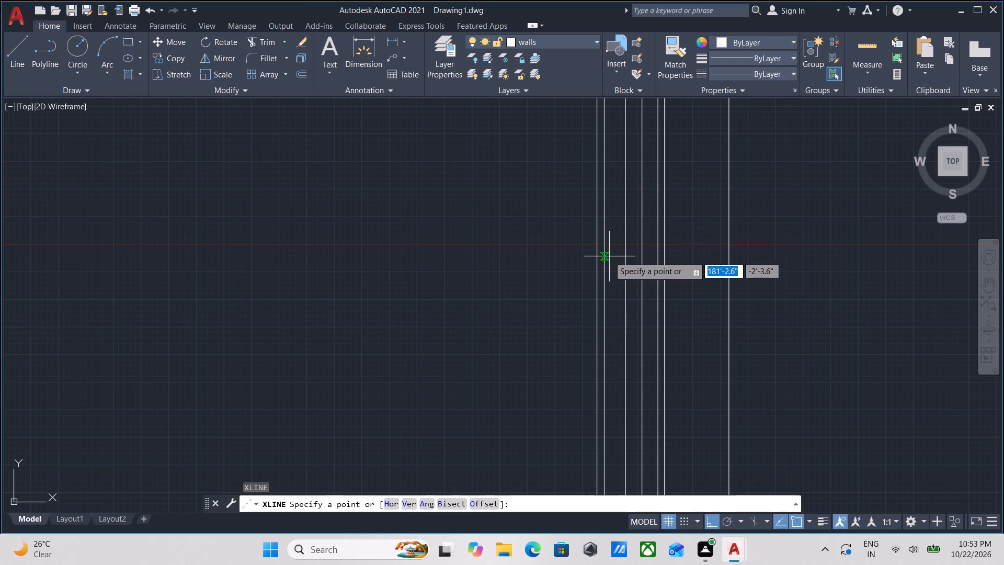
{"action": "scroll", "coordinate": [608, 257], "scroll_direction": "down", "scroll_amount": 1}
{"action": "left_click", "coordinate": [600, 268]}
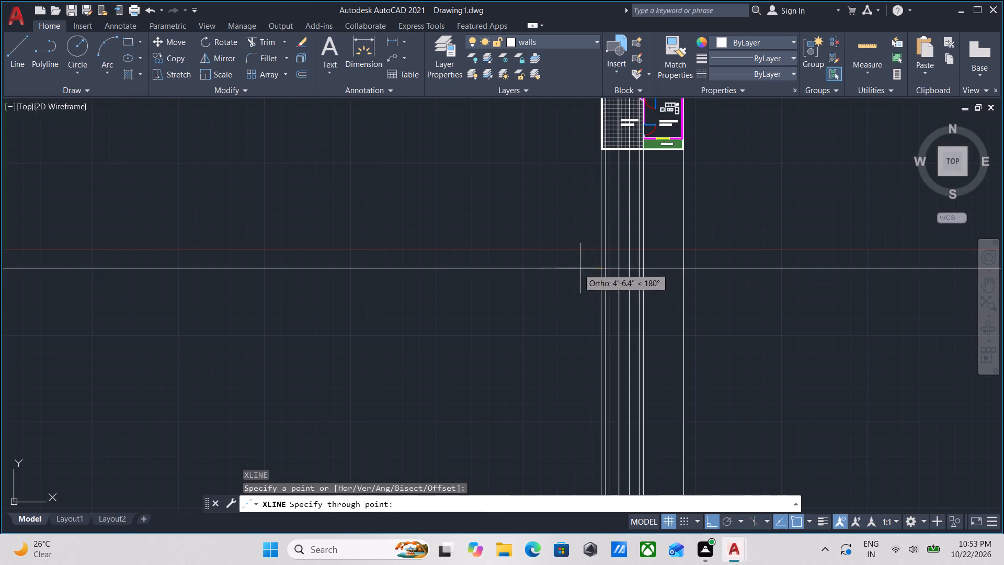
{"action": "left_click", "coordinate": [511, 270]}
{"action": "key", "text": "Escape"}
Offset the horizontal construction line south of the copied plan 10' to the north.
{"action": "left_click_drag", "start_coordinate": [543, 298], "coordinate": [535, 289]}
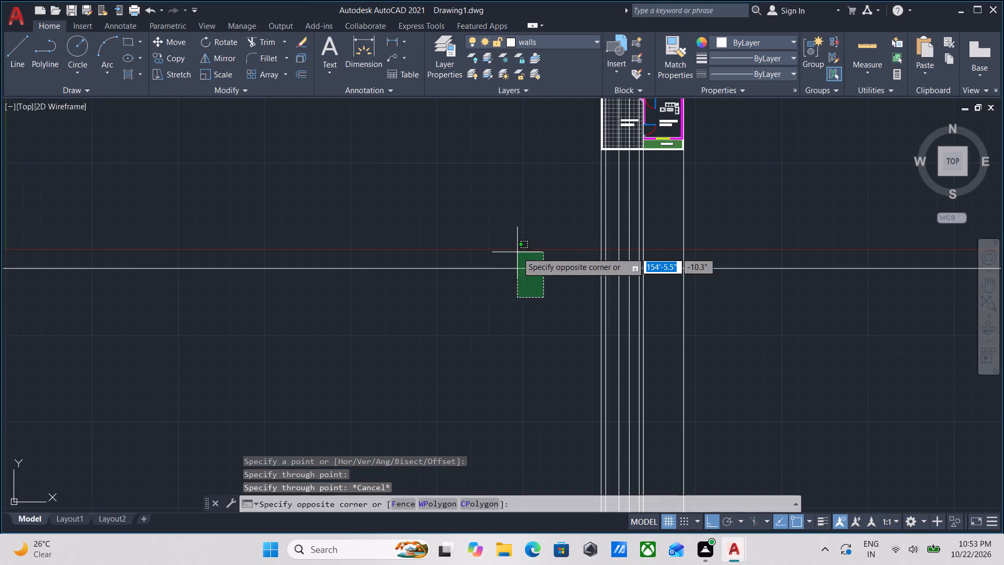
{"action": "left_click", "coordinate": [517, 252]}
{"action": "middle_click_drag", "start_coordinate": [517, 252], "coordinate": [522, 298]}
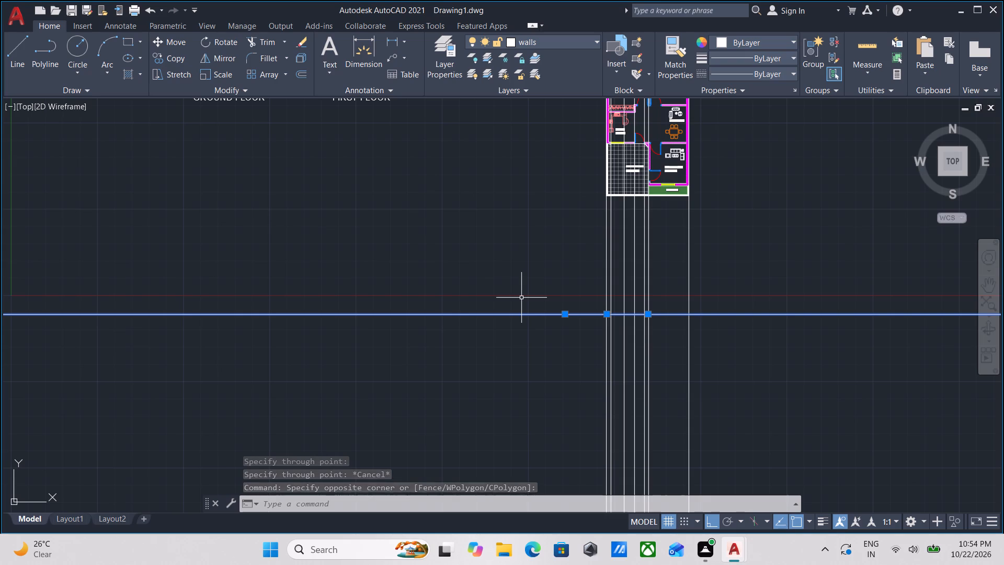
{"action": "scroll", "coordinate": [741, 333], "scroll_direction": "up", "scroll_amount": 1}
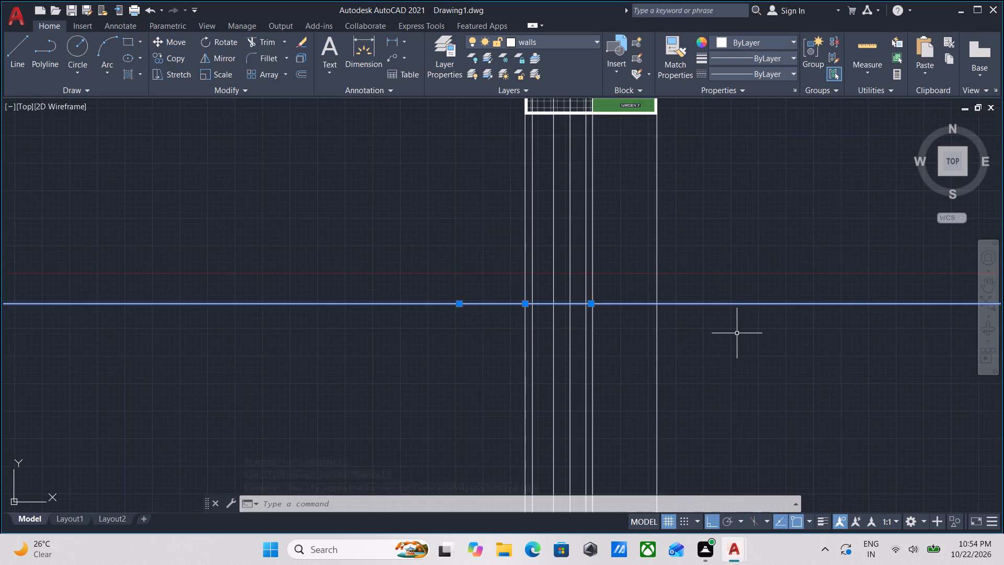
{"action": "scroll", "coordinate": [737, 333], "scroll_direction": "up", "scroll_amount": 1}
{"action": "middle_click_drag", "start_coordinate": [736, 333], "coordinate": [705, 382]}
{"action": "key", "text": "o"}
{"action": "key", "text": "Return"}
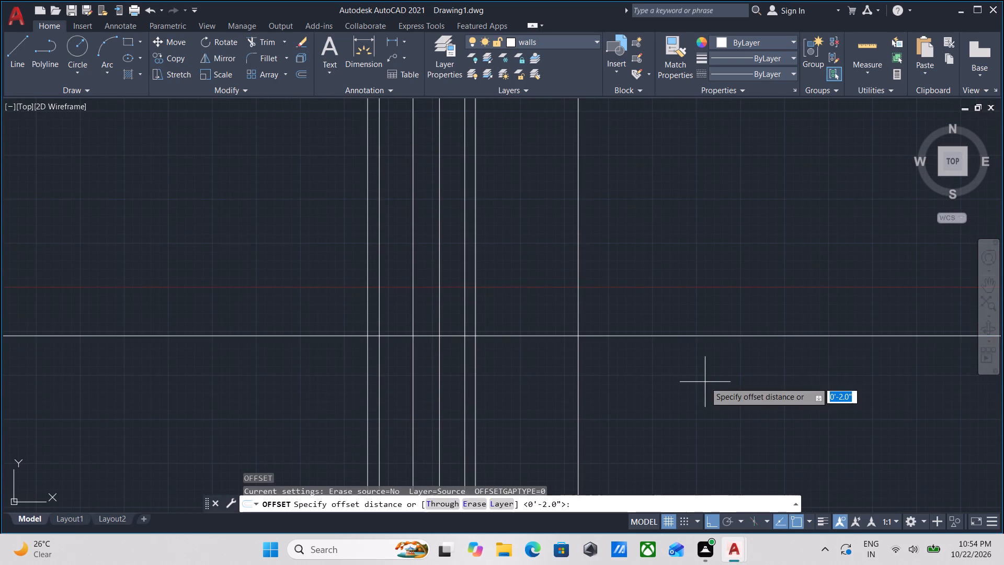
{"action": "left_click", "coordinate": [515, 332]}
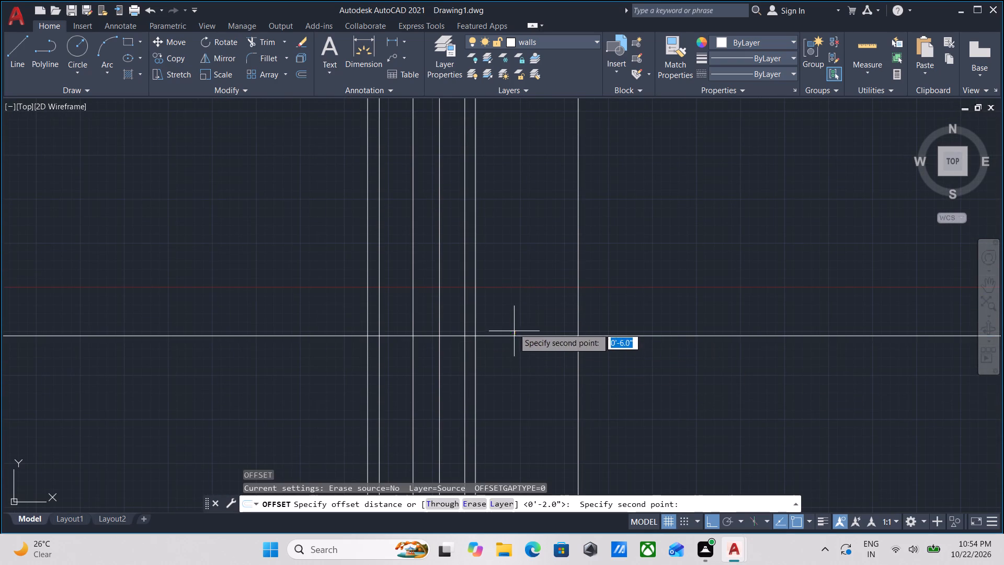
{"action": "left_click", "coordinate": [518, 275]}
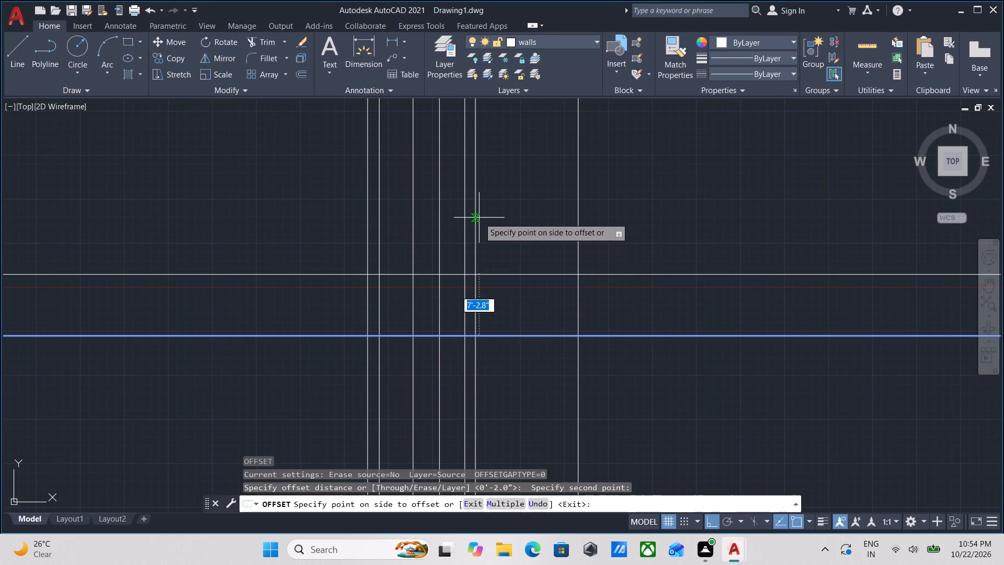
{"action": "type", "text": "10'"}
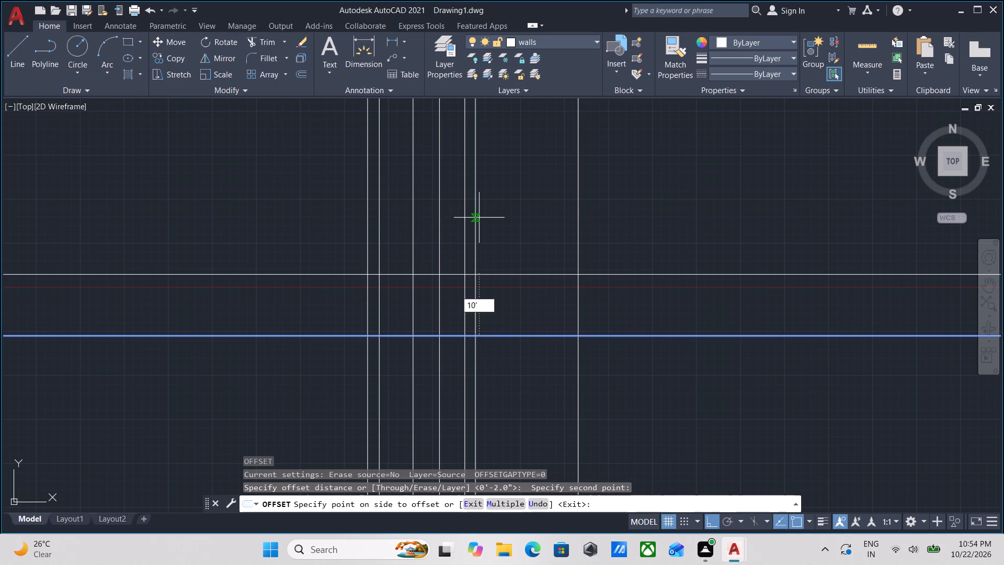
{"action": "key", "text": "Return"}
{"action": "scroll", "coordinate": [540, 247], "scroll_direction": "down", "scroll_amount": 1}
{"action": "middle_click_drag", "start_coordinate": [540, 247], "coordinate": [557, 333]}
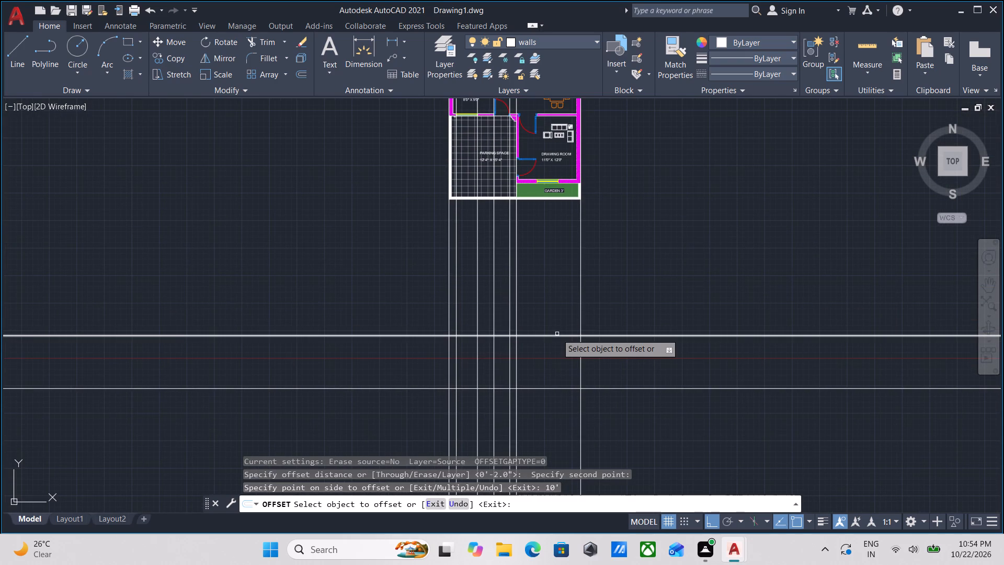
{"action": "scroll", "coordinate": [511, 371], "scroll_direction": "up", "scroll_amount": 2}
{"action": "scroll", "coordinate": [526, 352], "scroll_direction": "down", "scroll_amount": 2}
{"action": "middle_click_drag", "start_coordinate": [526, 352], "coordinate": [552, 427]}
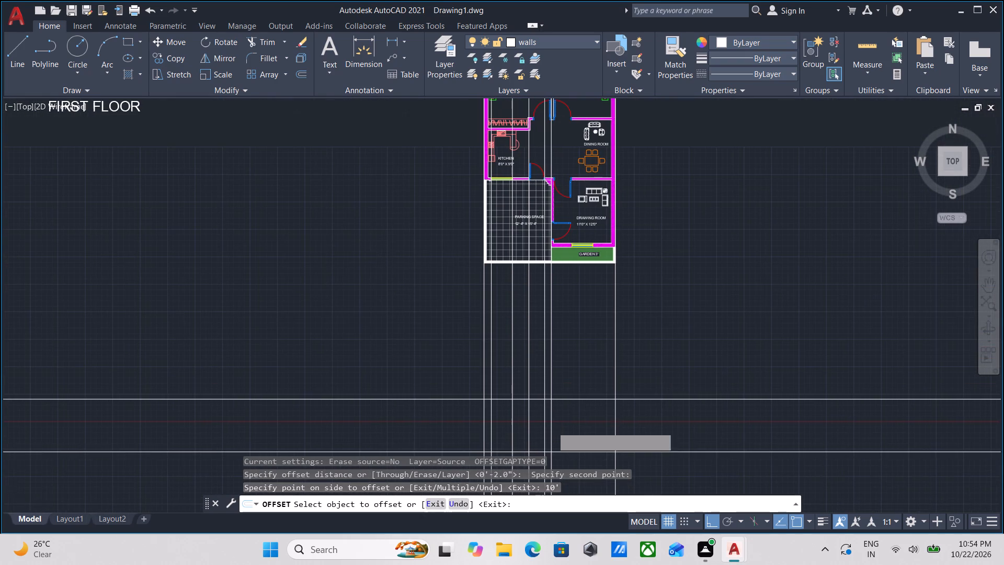
{"action": "middle_click_drag", "start_coordinate": [552, 319], "coordinate": [546, 302]}
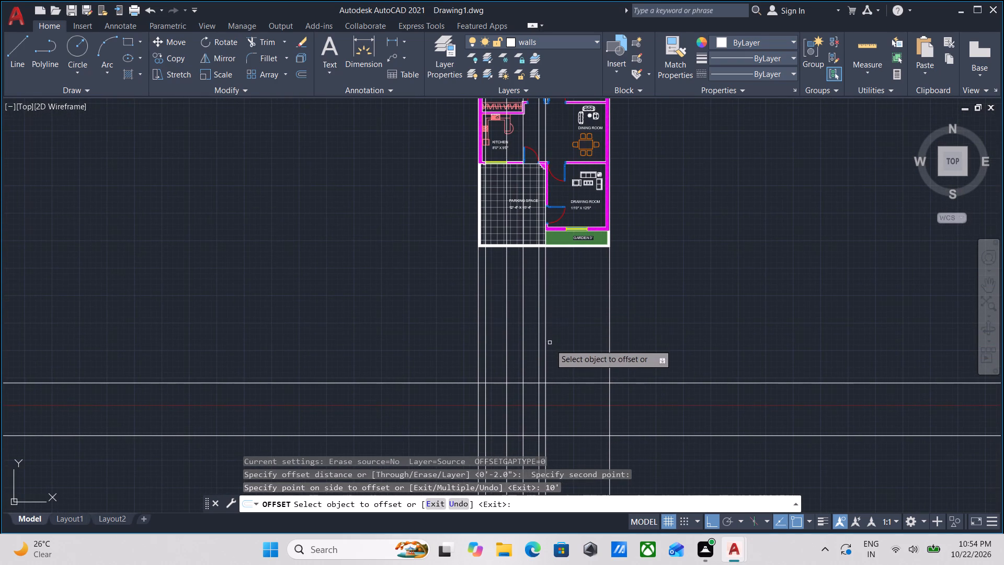
{"action": "middle_click_drag", "start_coordinate": [556, 339], "coordinate": [556, 338]}
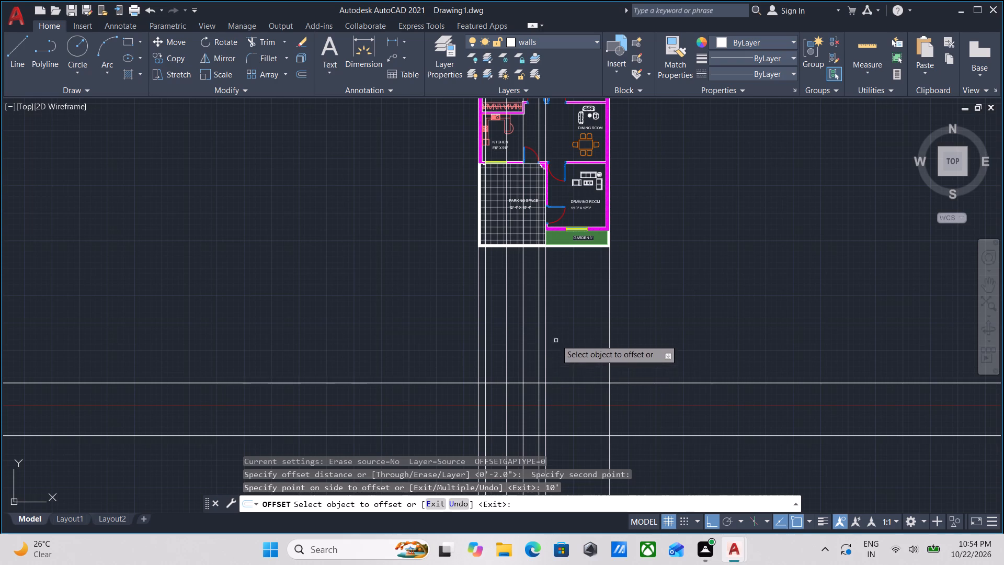
{"action": "middle_click_drag", "start_coordinate": [556, 338], "coordinate": [578, 294]}
{"action": "key", "text": "Escape"}
Offset the lower horizontal base construction line 3' to the north.
{"action": "scroll", "coordinate": [527, 385], "scroll_direction": "up", "scroll_amount": 2}
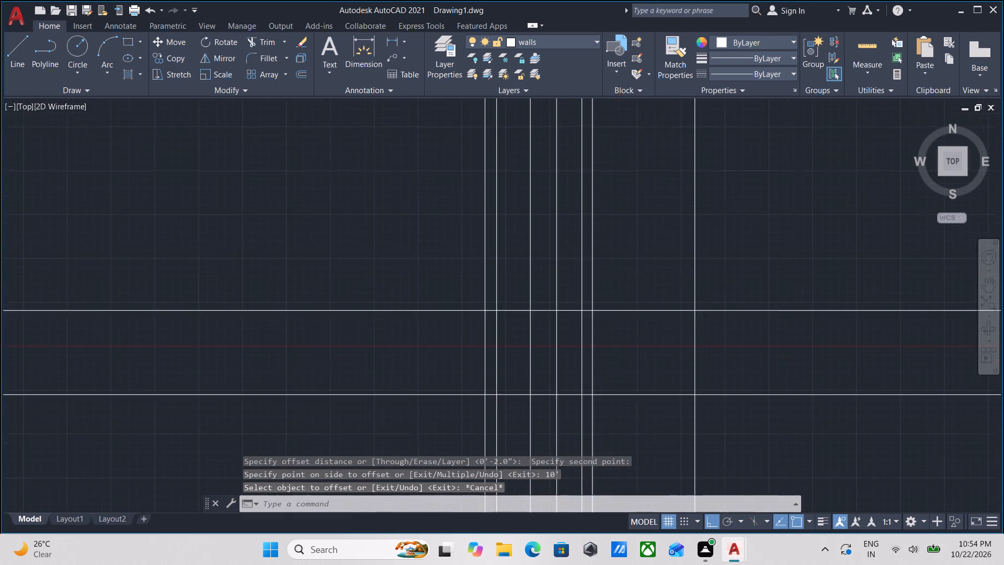
{"action": "scroll", "coordinate": [519, 368], "scroll_direction": "down", "scroll_amount": 2}
{"action": "middle_click_drag", "start_coordinate": [519, 368], "coordinate": [565, 460]}
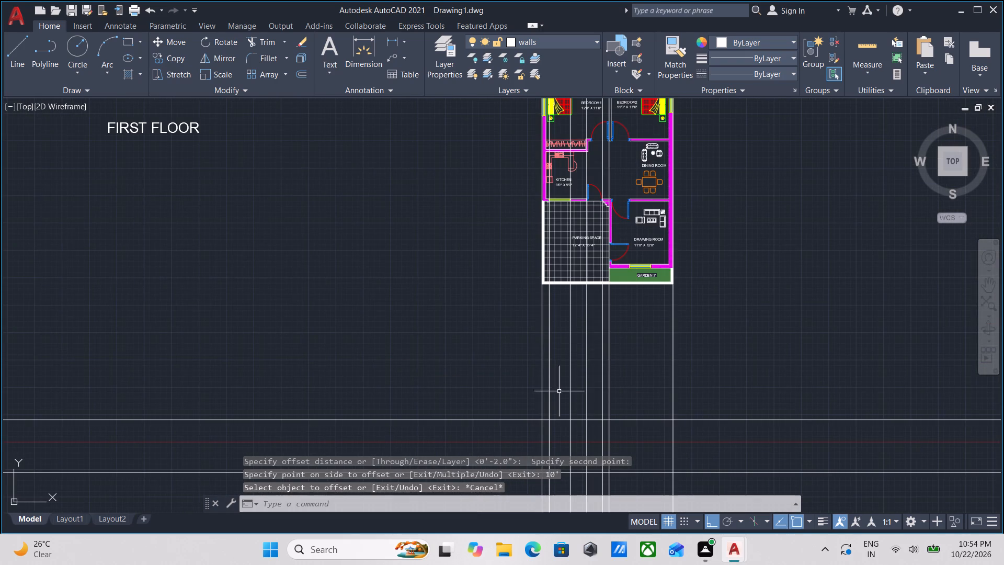
{"action": "middle_click_drag", "start_coordinate": [559, 391], "coordinate": [554, 289]}
{"action": "scroll", "coordinate": [566, 379], "scroll_direction": "up", "scroll_amount": 1}
{"action": "scroll", "coordinate": [540, 343], "scroll_direction": "up", "scroll_amount": 1}
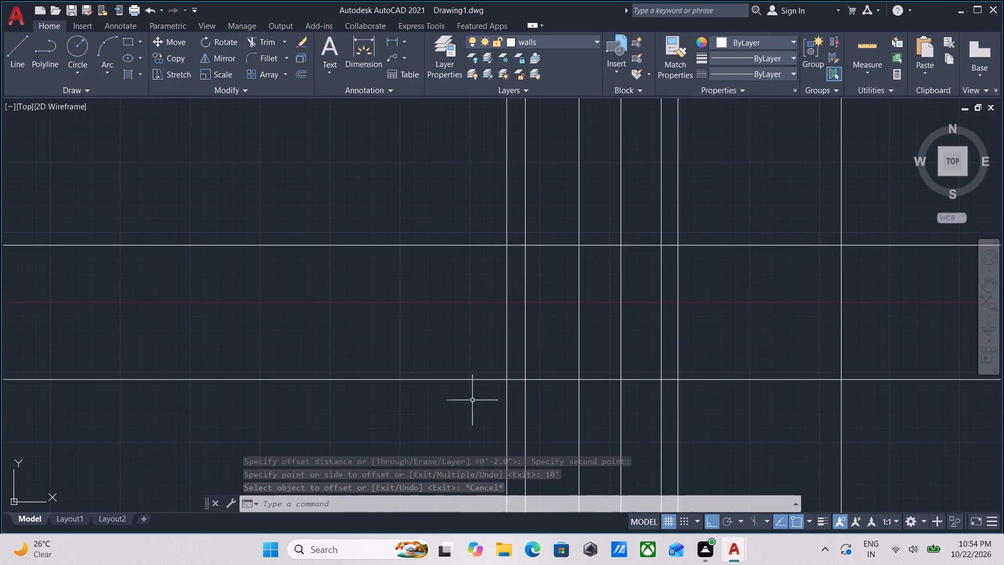
{"action": "scroll", "coordinate": [468, 405], "scroll_direction": "down", "scroll_amount": 1}
{"action": "middle_click", "coordinate": [468, 405]}
{"action": "left_click", "coordinate": [468, 405]}
{"action": "left_click", "coordinate": [440, 372]}
{"action": "middle_click", "coordinate": [440, 372]}
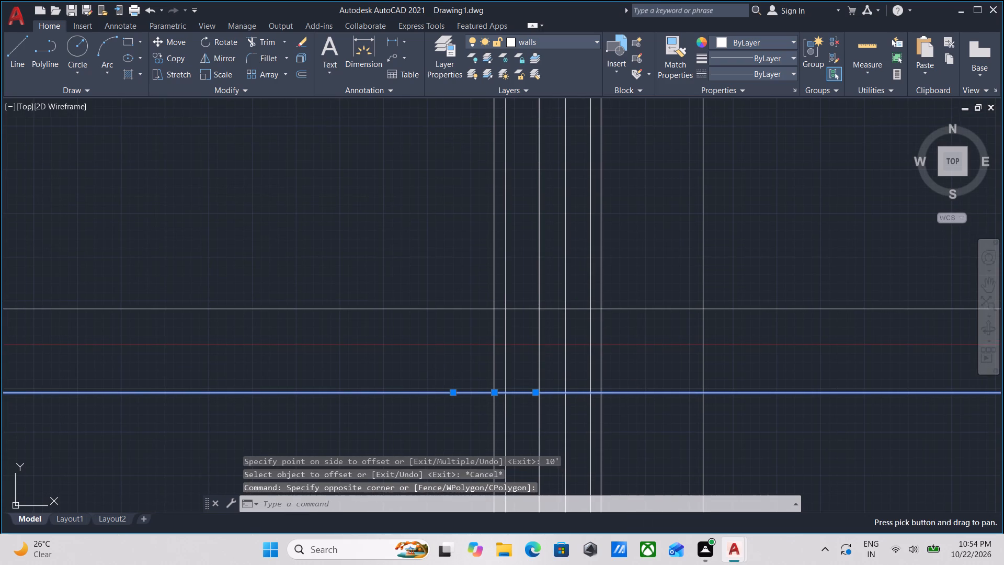
{"action": "key", "text": "o"}
{"action": "key", "text": "Return"}
{"action": "left_click", "coordinate": [441, 390]}
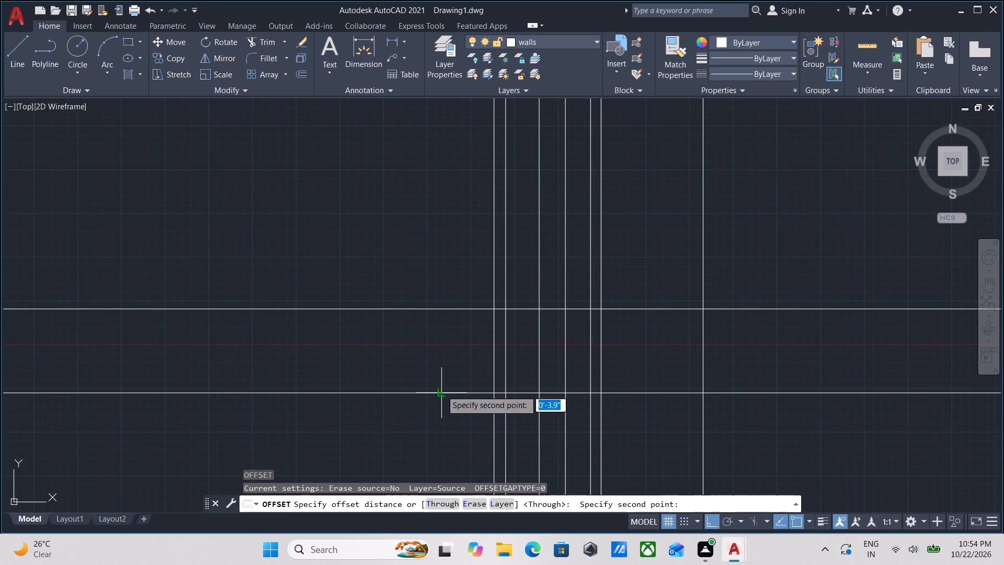
{"action": "left_click", "coordinate": [441, 351]}
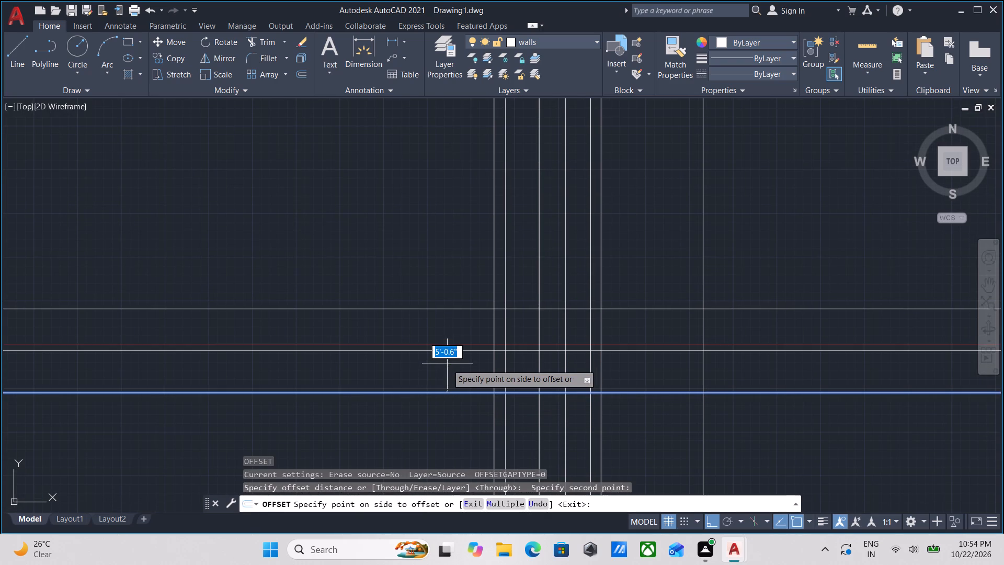
{"action": "key", "text": "3"}
{"action": "key", "text": "apostrophe"}
{"action": "key", "text": "Return"}
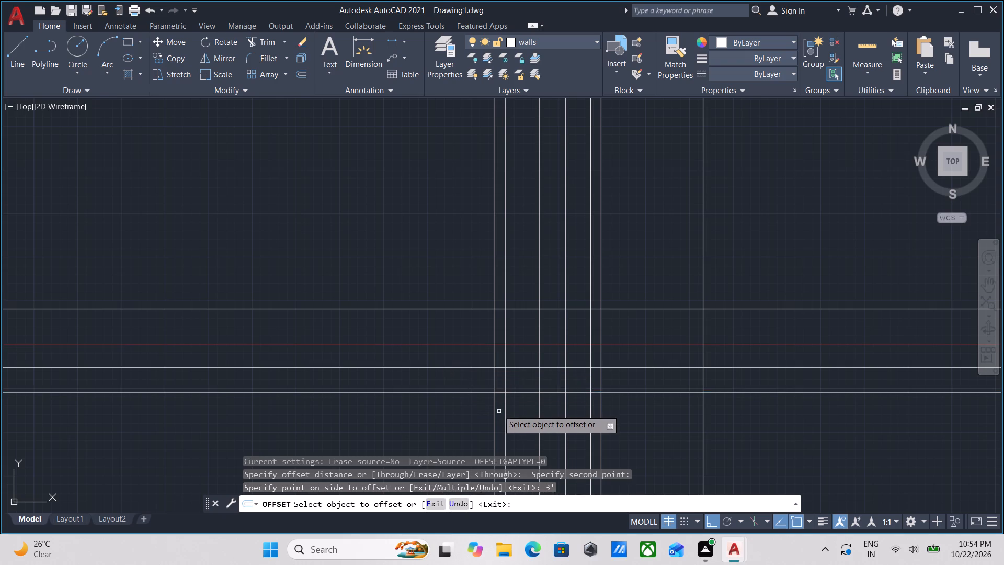
Offset the uppermost horizontal construction line, 10' above the base line, a further 6" to the north.
{"action": "scroll", "coordinate": [498, 408], "scroll_direction": "up", "scroll_amount": 1}
{"action": "scroll", "coordinate": [523, 360], "scroll_direction": "down", "scroll_amount": 1}
{"action": "middle_click_drag", "start_coordinate": [522, 378], "coordinate": [521, 472]}
{"action": "scroll", "coordinate": [536, 443], "scroll_direction": "down", "scroll_amount": 2}
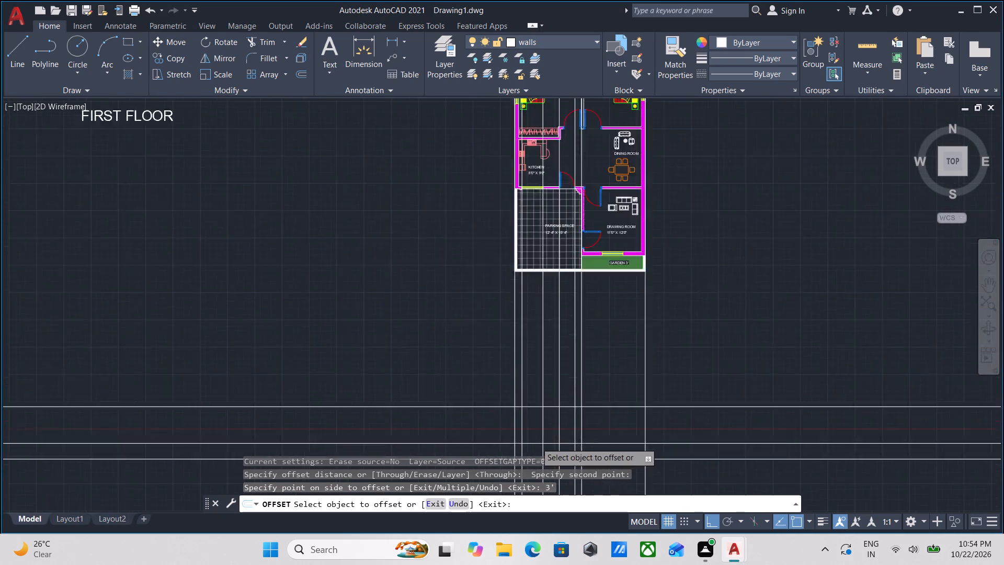
{"action": "middle_click_drag", "start_coordinate": [536, 446], "coordinate": [533, 459]}
{"action": "middle_click_drag", "start_coordinate": [588, 397], "coordinate": [582, 314]}
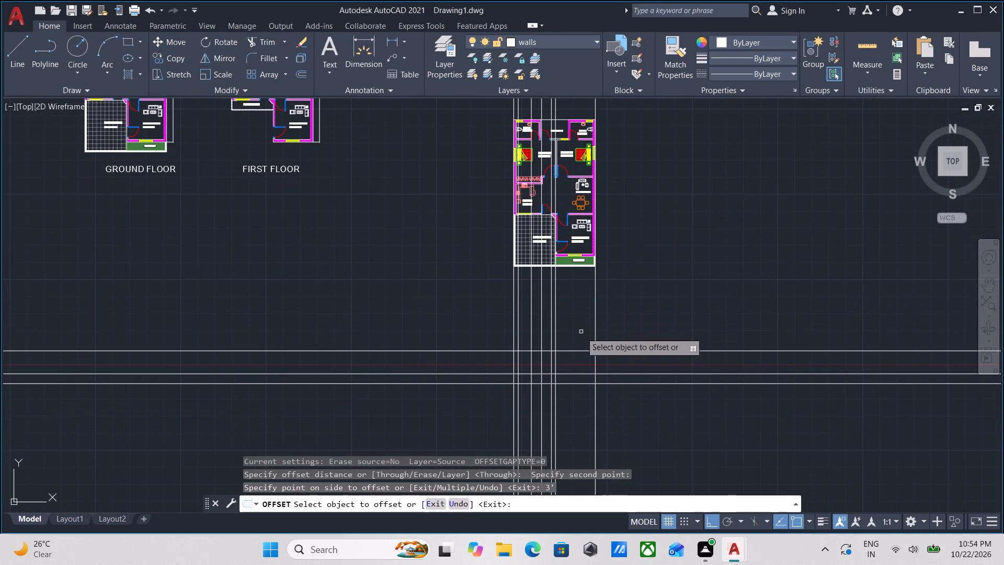
{"action": "scroll", "coordinate": [568, 374], "scroll_direction": "up", "scroll_amount": 2}
{"action": "scroll", "coordinate": [566, 373], "scroll_direction": "down", "scroll_amount": 1}
{"action": "middle_click_drag", "start_coordinate": [566, 375], "coordinate": [589, 425]}
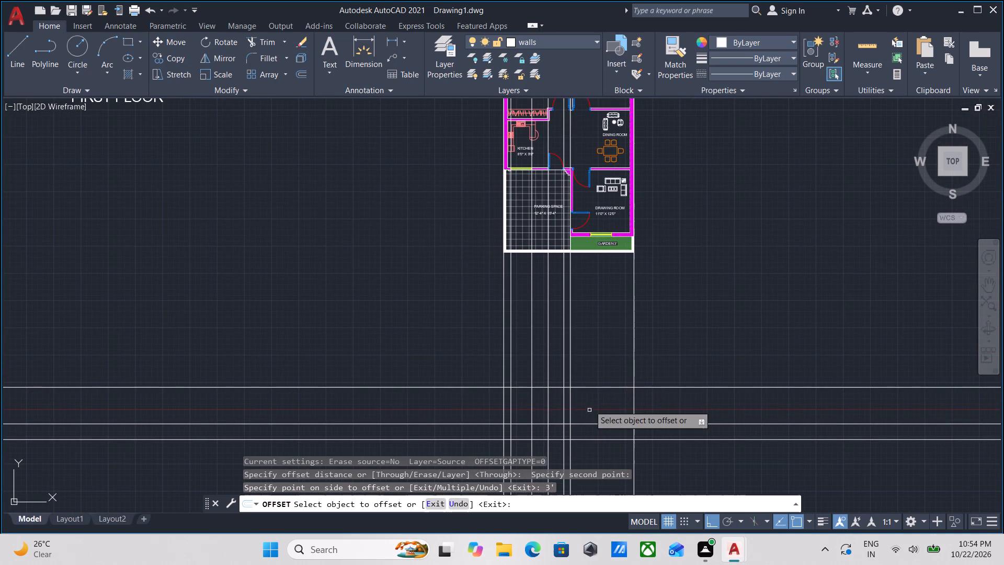
{"action": "left_click", "coordinate": [591, 387]}
{"action": "key", "text": "6"}
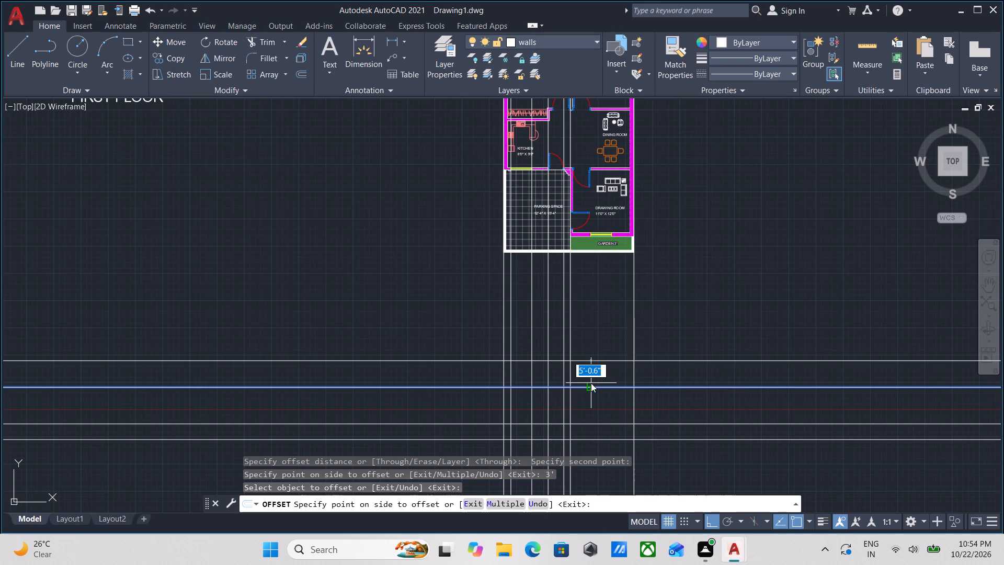
{"action": "key", "text": "shift+quotedbl"}
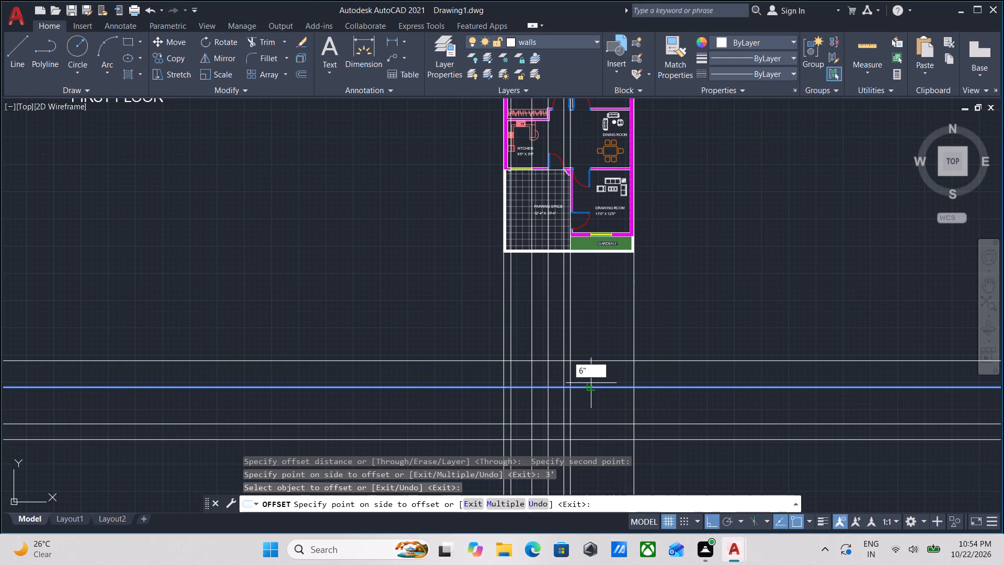
{"action": "key", "text": "Return"}
{"action": "key", "text": "Escape"}
Draw a vertical construction line through the west edge of the drawing room's front window, beside the garden.
{"action": "scroll", "coordinate": [587, 434], "scroll_direction": "up", "scroll_amount": 1}
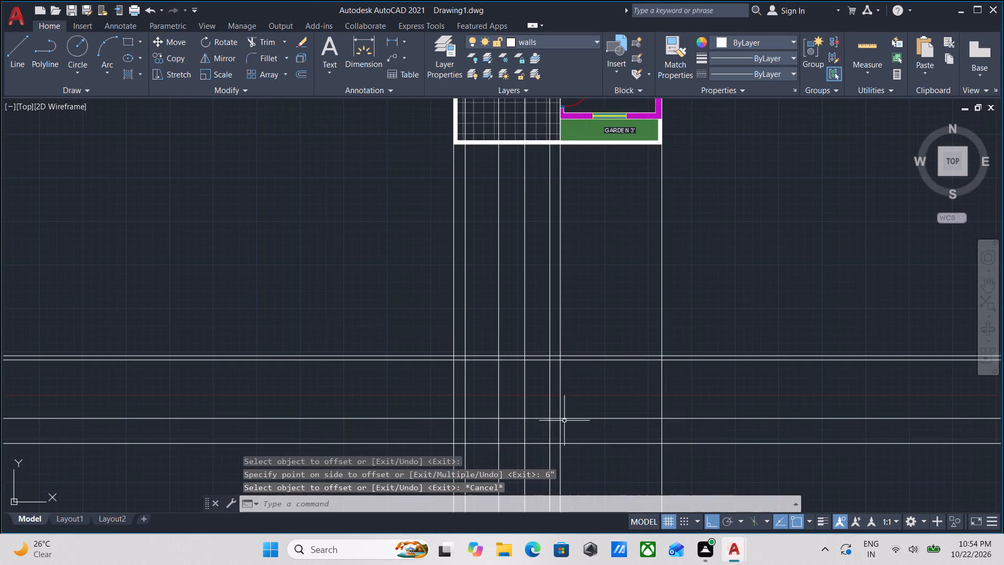
{"action": "middle_click_drag", "start_coordinate": [557, 401], "coordinate": [575, 309]}
{"action": "scroll", "coordinate": [511, 348], "scroll_direction": "down", "scroll_amount": 1}
{"action": "middle_click_drag", "start_coordinate": [516, 359], "coordinate": [558, 472]}
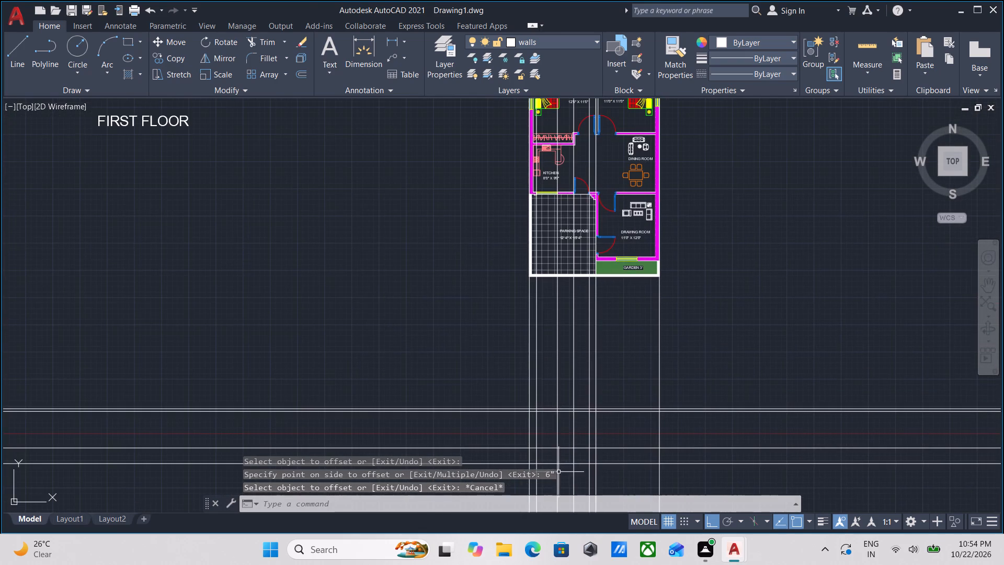
{"action": "middle_click_drag", "start_coordinate": [551, 434], "coordinate": [545, 396]}
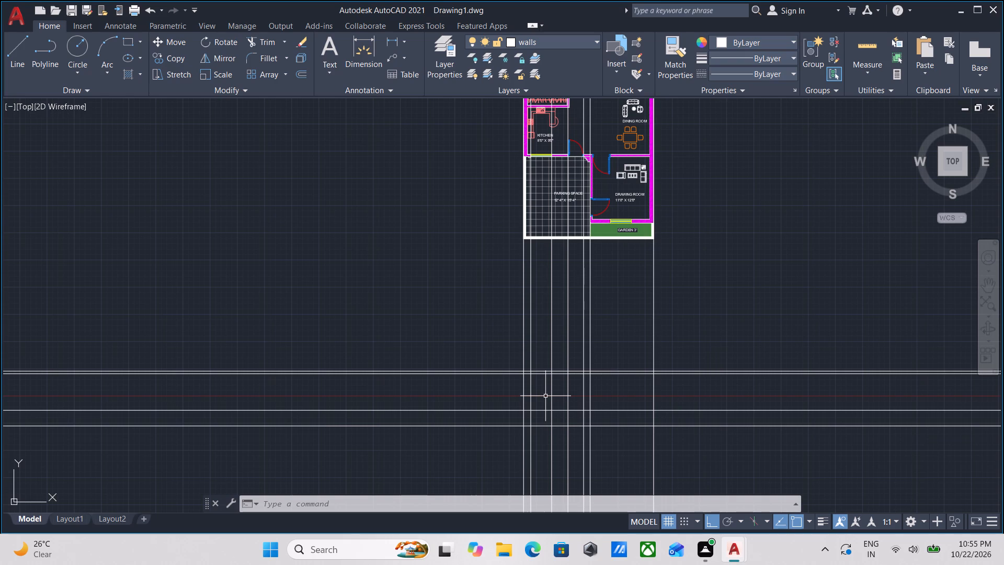
{"action": "scroll", "coordinate": [635, 267], "scroll_direction": "up", "scroll_amount": 2}
{"action": "middle_click_drag", "start_coordinate": [633, 266], "coordinate": [633, 332]}
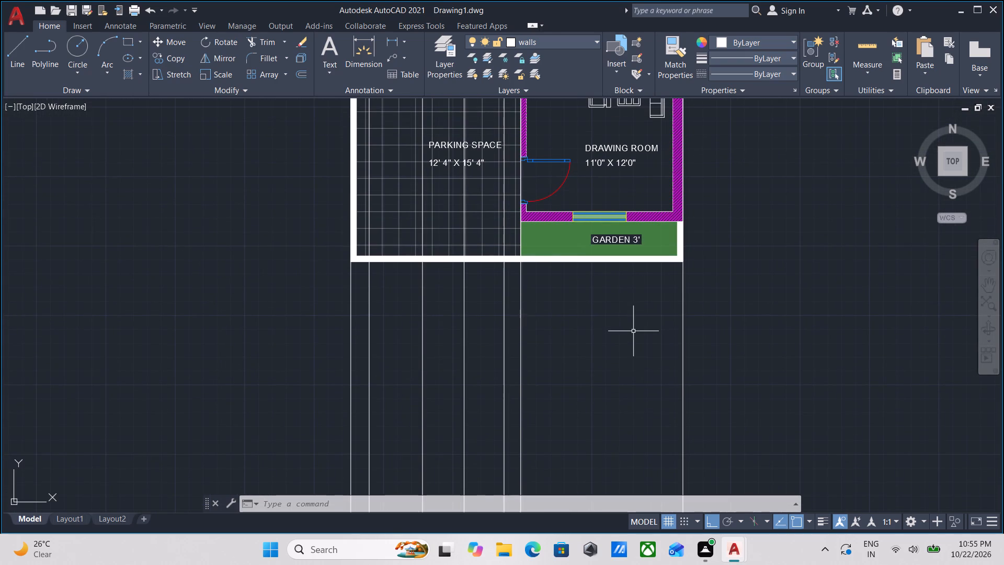
{"action": "type", "text": "XL"}
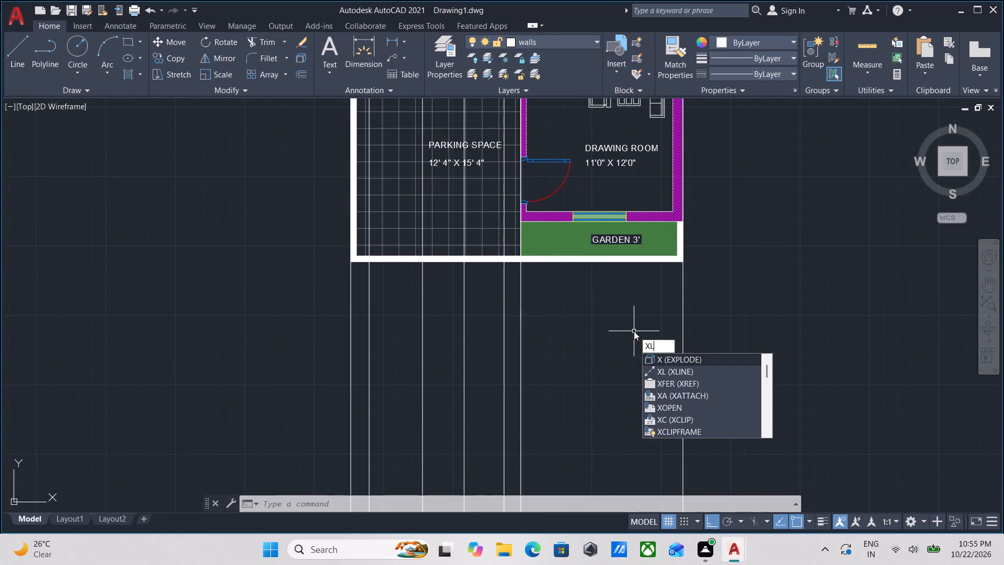
{"action": "key", "text": "Return"}
{"action": "scroll", "coordinate": [570, 227], "scroll_direction": "up", "scroll_amount": 5}
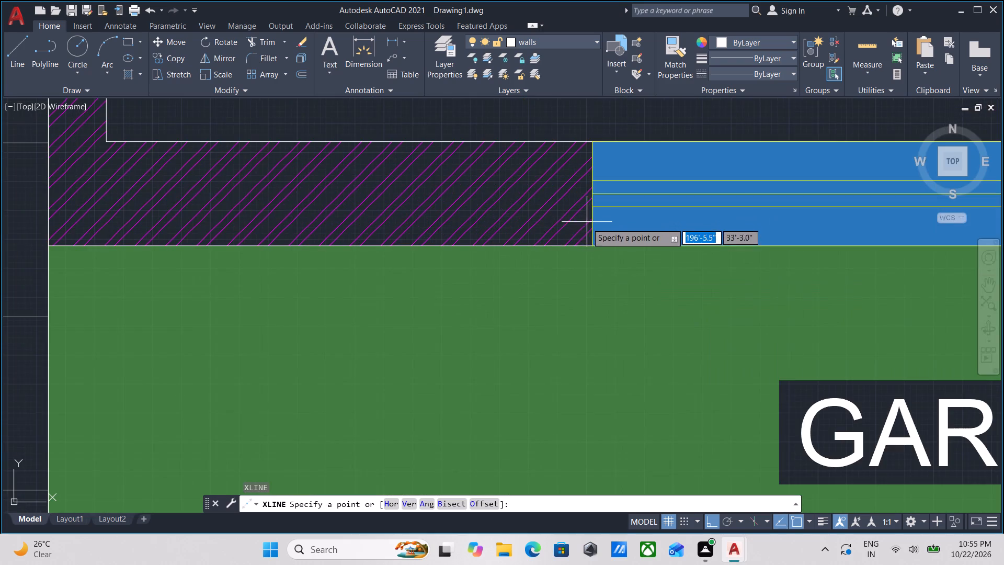
{"action": "left_click", "coordinate": [595, 244]}
{"action": "scroll", "coordinate": [613, 333], "scroll_direction": "down", "scroll_amount": 3}
{"action": "middle_click_drag", "start_coordinate": [612, 333], "coordinate": [606, 225]}
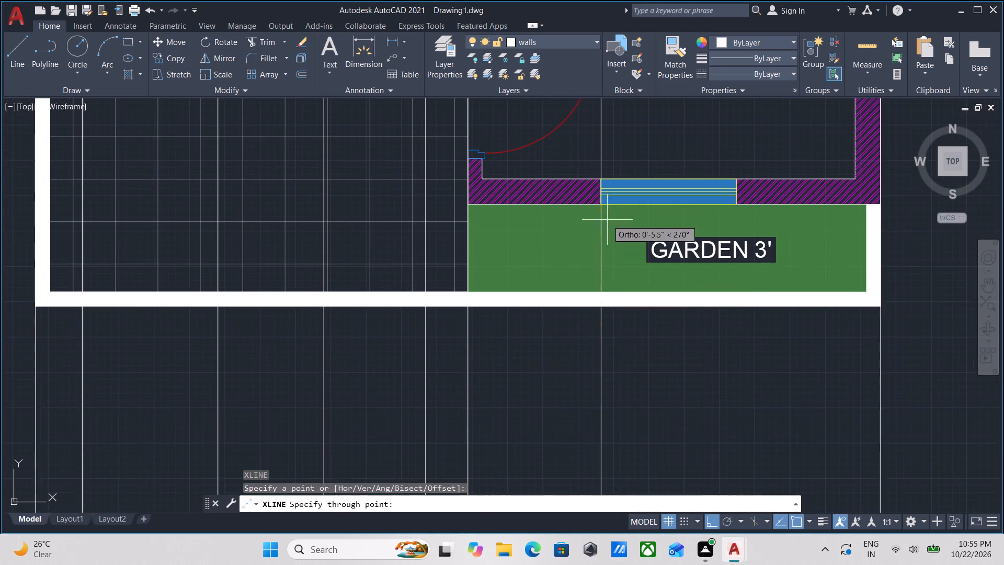
{"action": "scroll", "coordinate": [617, 291], "scroll_direction": "down", "scroll_amount": 4}
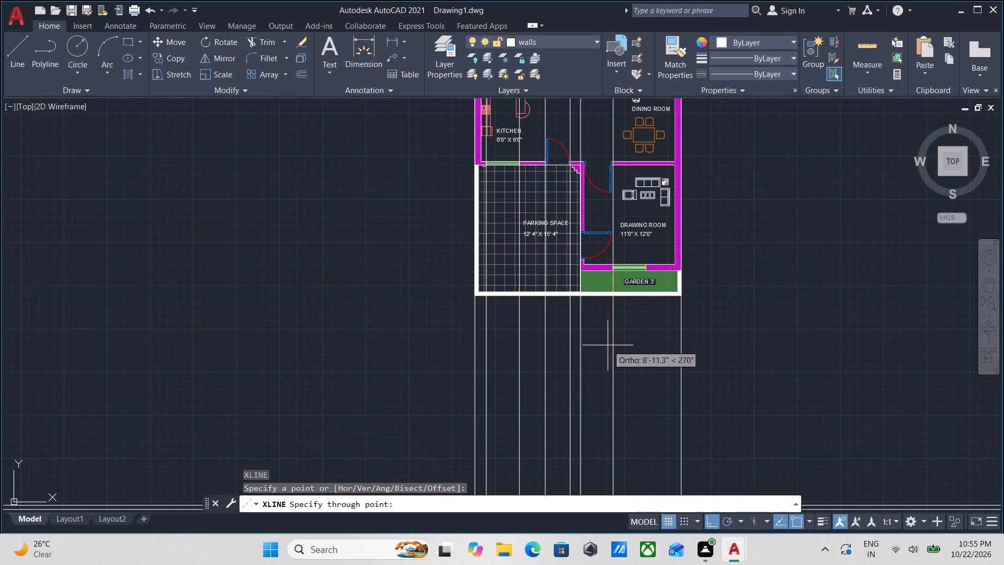
{"action": "left_click", "coordinate": [608, 345]}
{"action": "key", "text": "Escape"}
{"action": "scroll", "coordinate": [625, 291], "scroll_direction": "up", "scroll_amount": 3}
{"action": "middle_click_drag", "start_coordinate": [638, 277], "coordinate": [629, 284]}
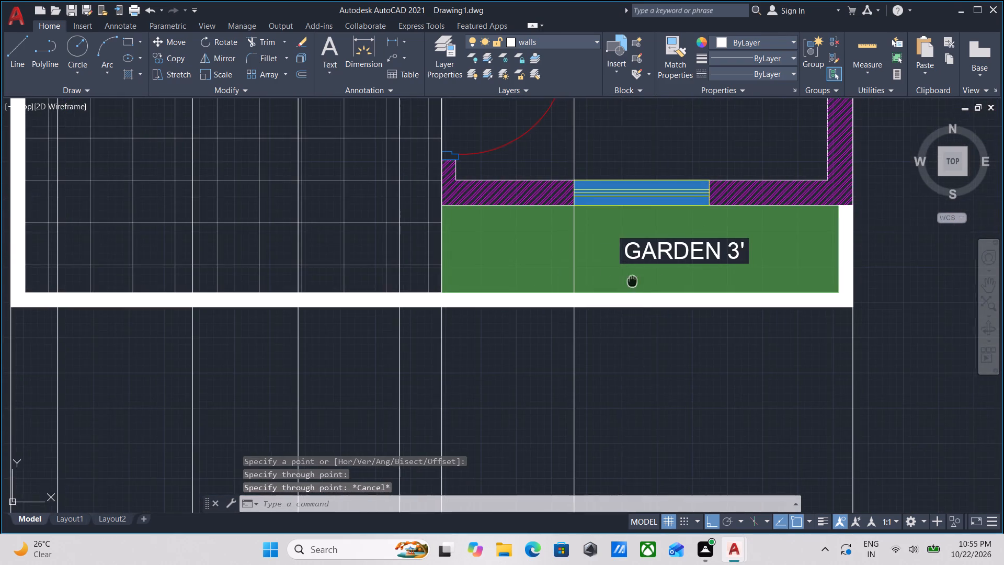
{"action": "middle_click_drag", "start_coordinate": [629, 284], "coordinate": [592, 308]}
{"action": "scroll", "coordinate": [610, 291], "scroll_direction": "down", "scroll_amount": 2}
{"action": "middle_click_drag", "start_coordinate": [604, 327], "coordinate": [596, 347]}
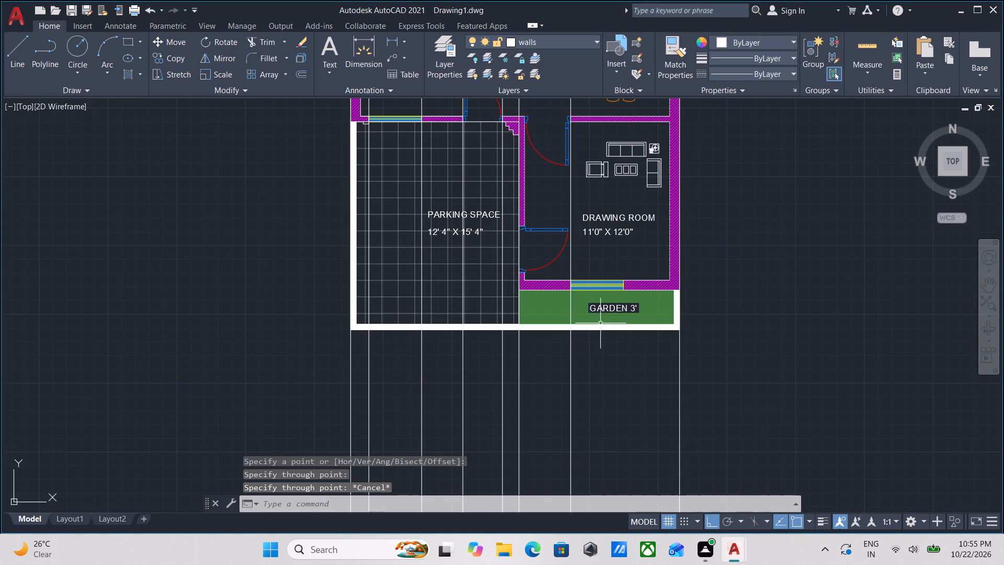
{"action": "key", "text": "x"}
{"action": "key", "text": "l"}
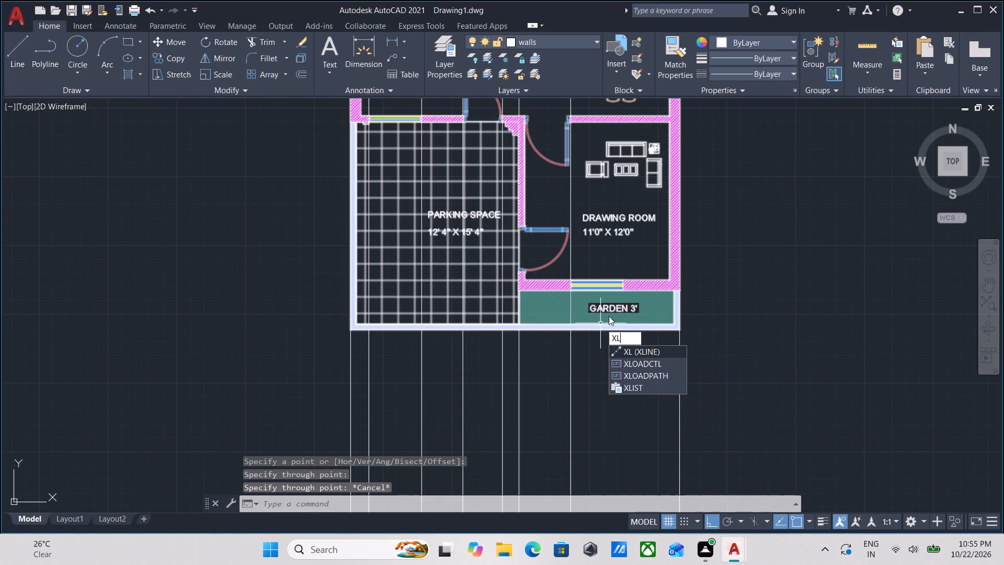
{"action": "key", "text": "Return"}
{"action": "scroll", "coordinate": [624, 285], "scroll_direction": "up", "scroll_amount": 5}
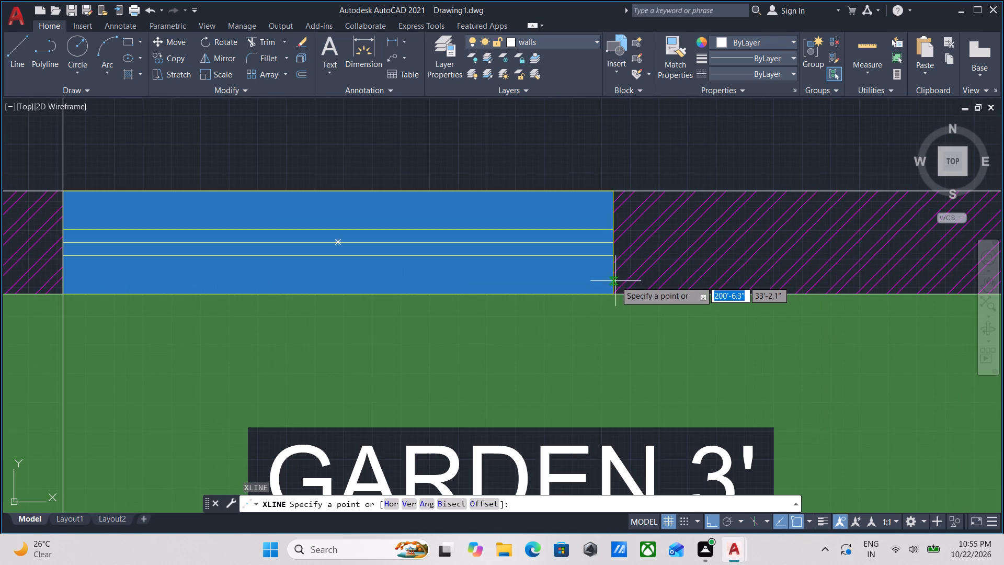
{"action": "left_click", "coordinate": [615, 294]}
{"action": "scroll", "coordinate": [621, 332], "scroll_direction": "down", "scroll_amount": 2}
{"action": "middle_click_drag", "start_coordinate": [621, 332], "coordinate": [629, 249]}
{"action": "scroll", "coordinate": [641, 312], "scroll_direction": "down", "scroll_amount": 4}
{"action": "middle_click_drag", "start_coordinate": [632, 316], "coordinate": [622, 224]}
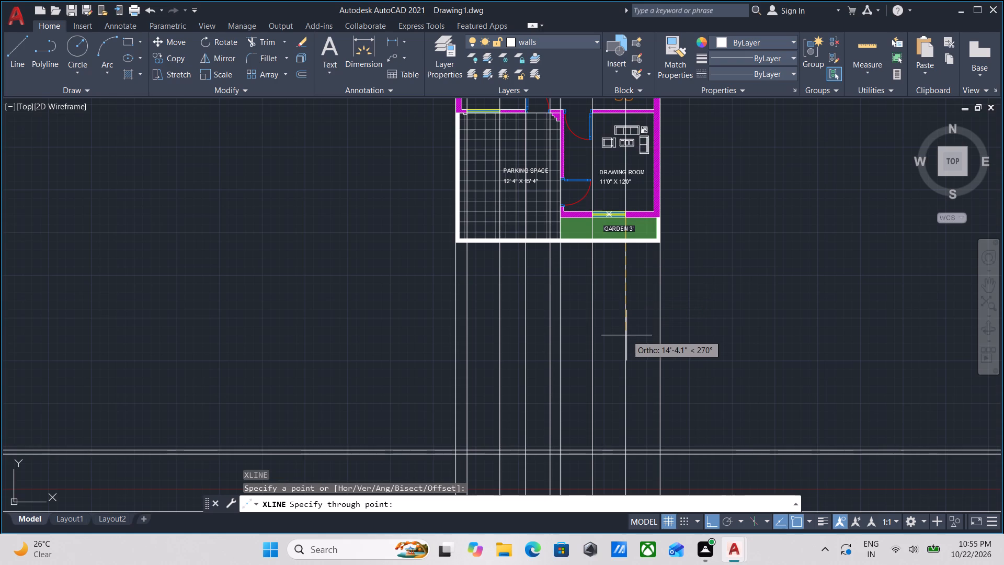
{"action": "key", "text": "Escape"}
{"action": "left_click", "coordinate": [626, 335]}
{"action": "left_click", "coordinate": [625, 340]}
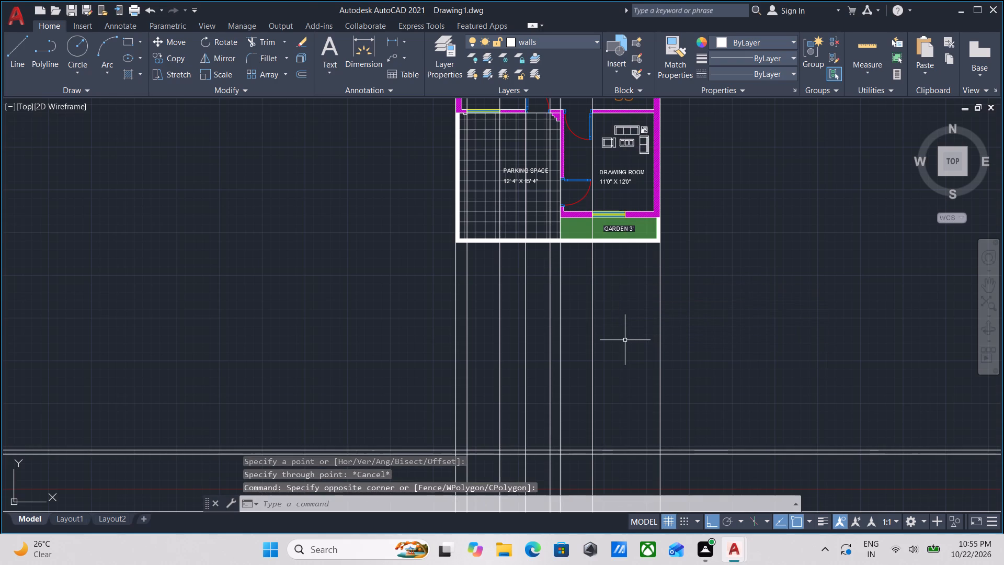
Draw a vertical construction line through the east edge of the drawing room's front window, beside the garden.
{"action": "type", "text": "XL"}
{"action": "key", "text": "Return"}
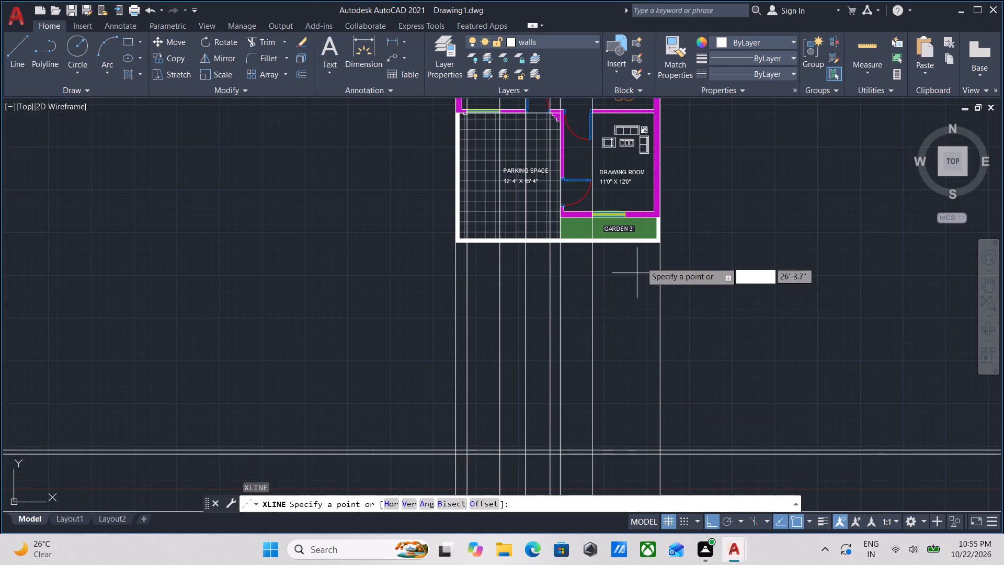
{"action": "scroll", "coordinate": [637, 238], "scroll_direction": "up", "scroll_amount": 3}
{"action": "scroll", "coordinate": [608, 172], "scroll_direction": "up", "scroll_amount": 3}
{"action": "middle_click_drag", "start_coordinate": [566, 128], "coordinate": [603, 236]}
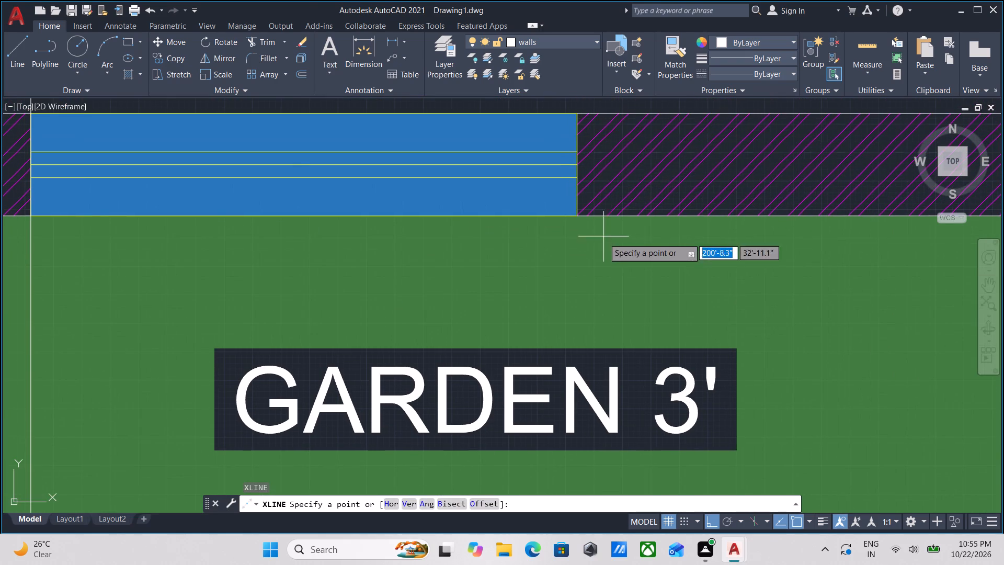
{"action": "left_click", "coordinate": [577, 214]}
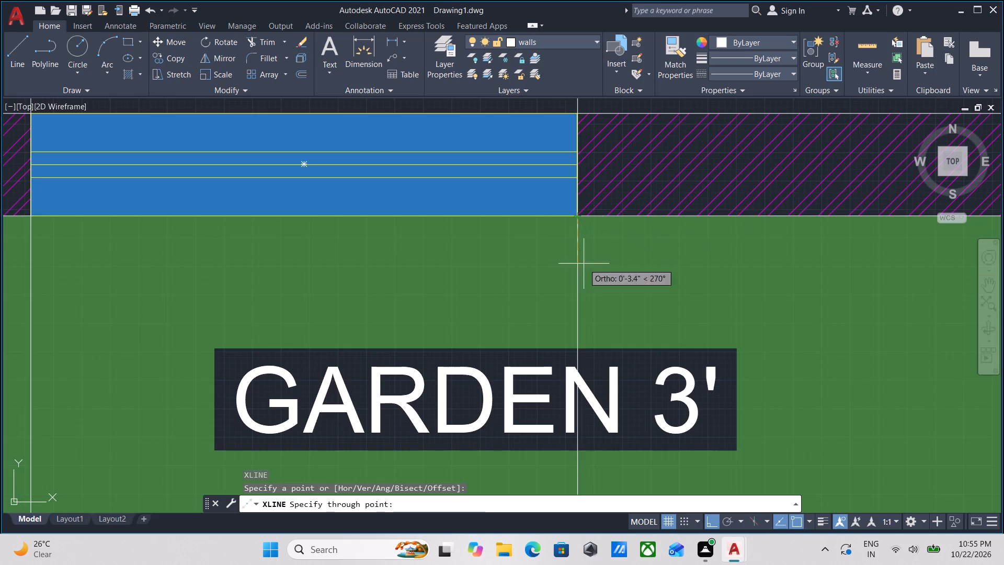
{"action": "scroll", "coordinate": [588, 297], "scroll_direction": "down", "scroll_amount": 5}
{"action": "middle_click_drag", "start_coordinate": [588, 297], "coordinate": [583, 189]}
{"action": "scroll", "coordinate": [583, 185], "scroll_direction": "up", "scroll_amount": 1}
{"action": "scroll", "coordinate": [578, 359], "scroll_direction": "down", "scroll_amount": 3}
{"action": "middle_click_drag", "start_coordinate": [569, 322], "coordinate": [590, 210]}
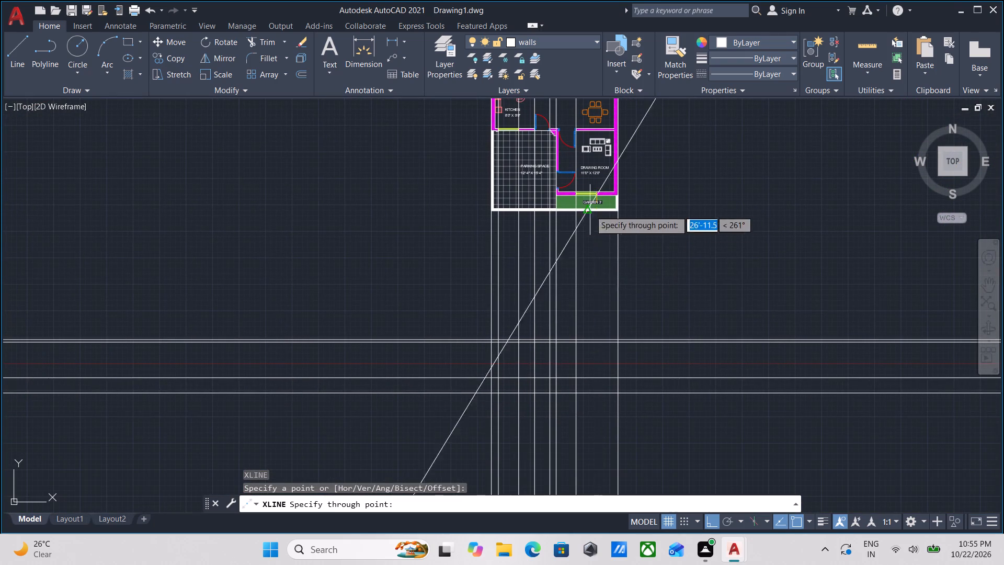
{"action": "left_click", "coordinate": [597, 307]}
{"action": "key", "text": "Escape"}
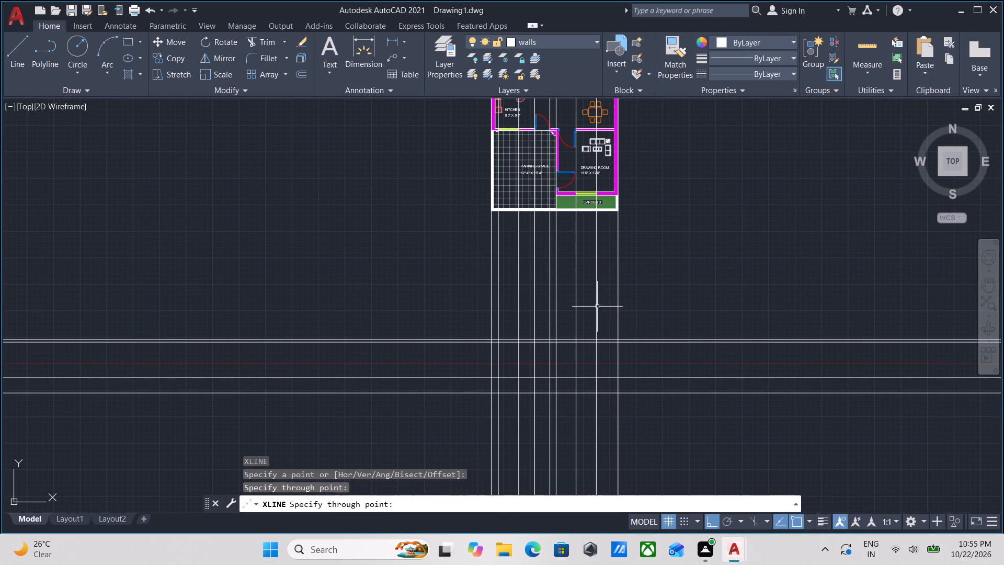
Examine the grid of projected vertical lines and horizontal height lines south of the plan copy.
{"action": "scroll", "coordinate": [605, 264], "scroll_direction": "up", "scroll_amount": 2}
{"action": "scroll", "coordinate": [601, 236], "scroll_direction": "down", "scroll_amount": 2}
{"action": "middle_click_drag", "start_coordinate": [601, 236], "coordinate": [610, 188]}
{"action": "scroll", "coordinate": [577, 337], "scroll_direction": "up", "scroll_amount": 2}
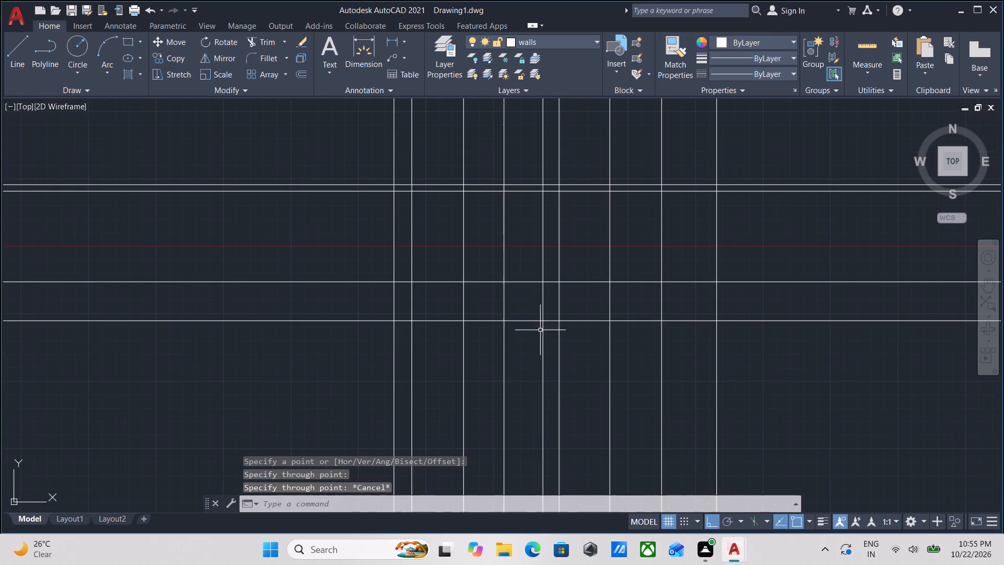
{"action": "scroll", "coordinate": [526, 312], "scroll_direction": "up", "scroll_amount": 1}
{"action": "scroll", "coordinate": [483, 303], "scroll_direction": "down", "scroll_amount": 2}
{"action": "middle_click_drag", "start_coordinate": [485, 303], "coordinate": [556, 313]}
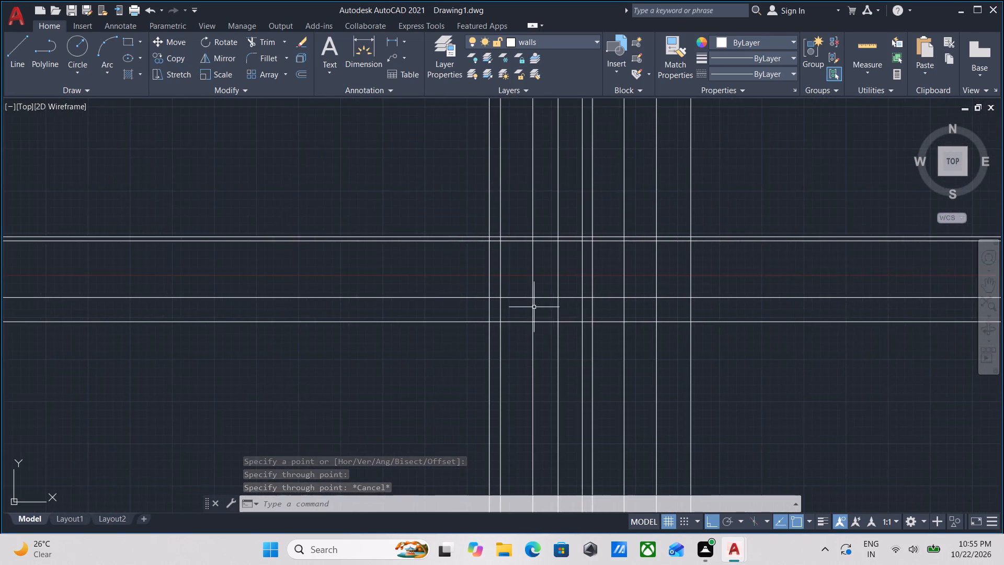
{"action": "scroll", "coordinate": [534, 307], "scroll_direction": "up", "scroll_amount": 1}
{"action": "middle_click_drag", "start_coordinate": [534, 309], "coordinate": [538, 341]}
{"action": "scroll", "coordinate": [538, 341], "scroll_direction": "down", "scroll_amount": 1}
Insert an imperial Aluminum Window (Elevation) block in the empty area west of the vertical projection lines.
{"action": "scroll", "coordinate": [451, 306], "scroll_direction": "down", "scroll_amount": 2}
{"action": "middle_click_drag", "start_coordinate": [458, 317], "coordinate": [494, 377]}
{"action": "scroll", "coordinate": [493, 374], "scroll_direction": "up", "scroll_amount": 1}
{"action": "middle_click_drag", "start_coordinate": [430, 288], "coordinate": [458, 319]}
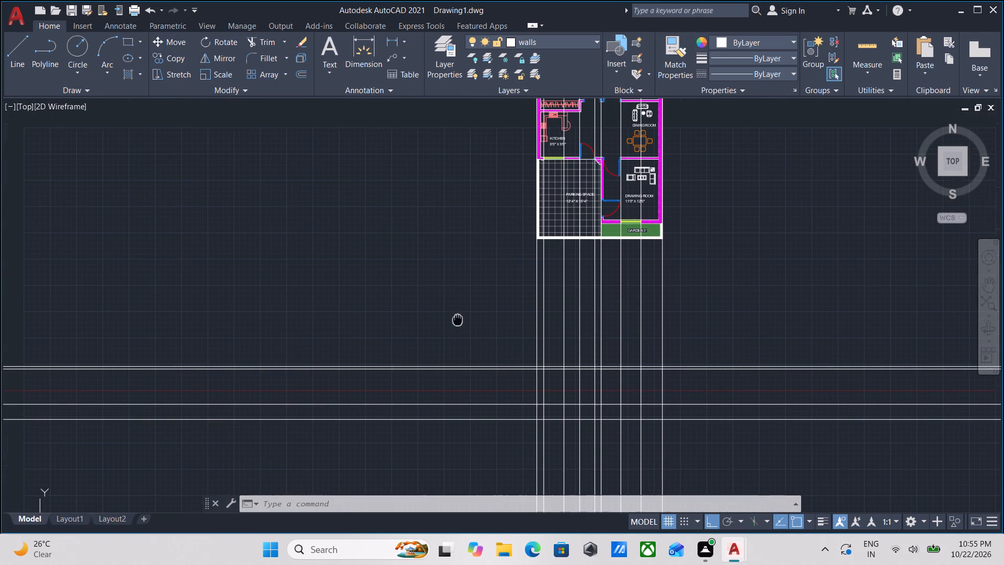
{"action": "middle_click_drag", "start_coordinate": [458, 319], "coordinate": [459, 319]}
{"action": "type", "text": "TP"}
{"action": "key", "text": "Return"}
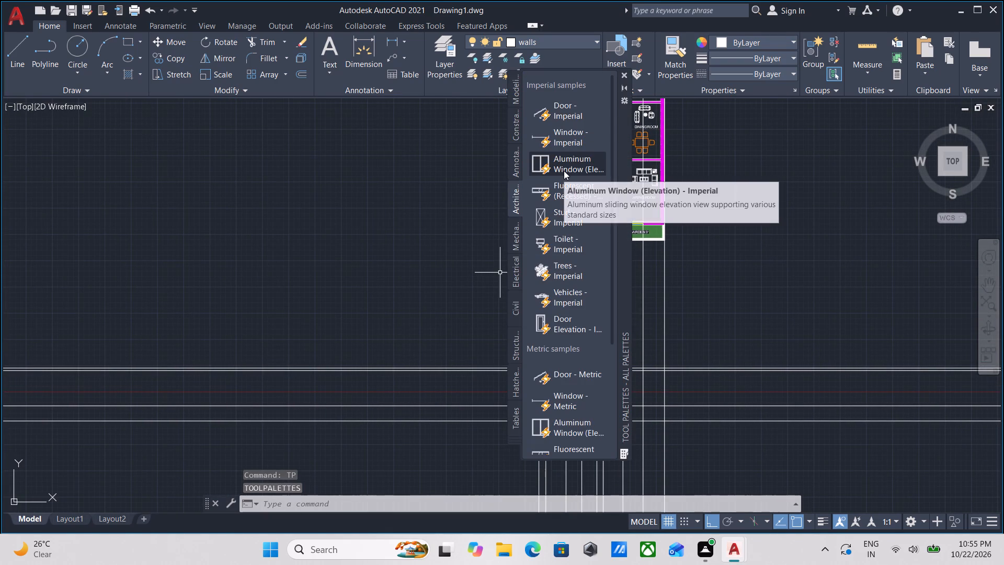
{"action": "left_click", "coordinate": [564, 171]}
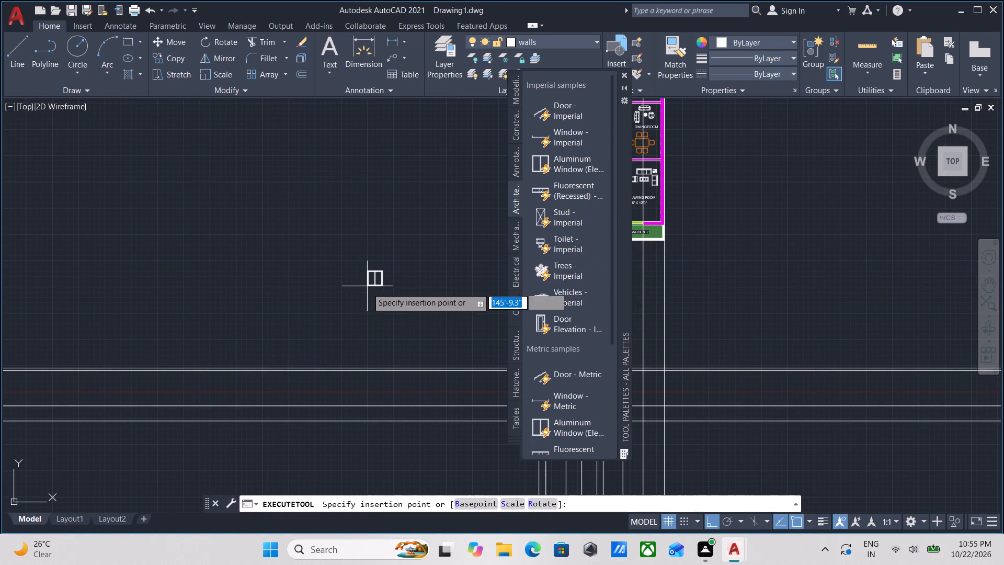
{"action": "left_click", "coordinate": [380, 306]}
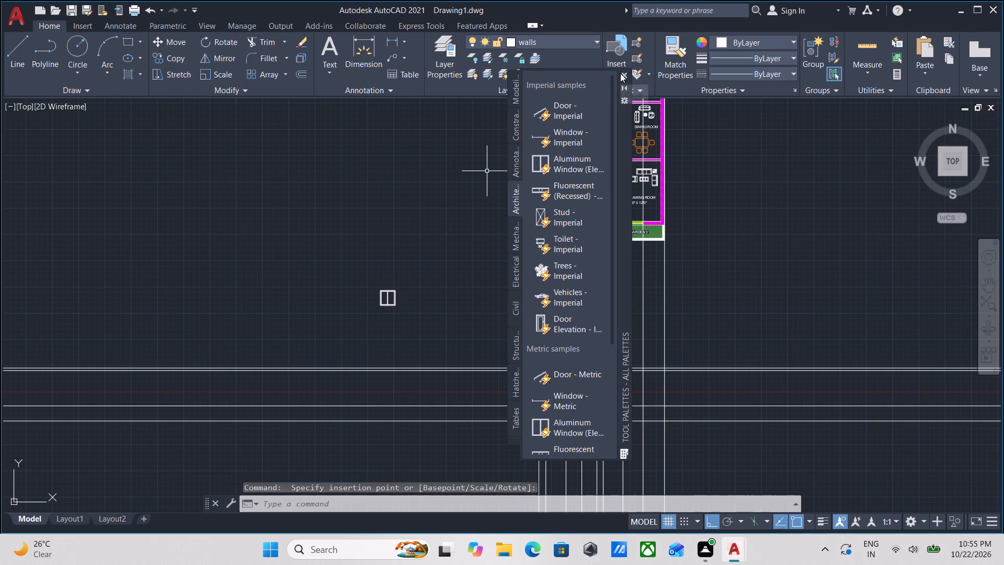
{"action": "left_click", "coordinate": [620, 73]}
Stretch the inserted elevation window block to 4' wide and 4' high.
{"action": "scroll", "coordinate": [407, 277], "scroll_direction": "up", "scroll_amount": 3}
{"action": "middle_click_drag", "start_coordinate": [395, 314], "coordinate": [518, 267]}
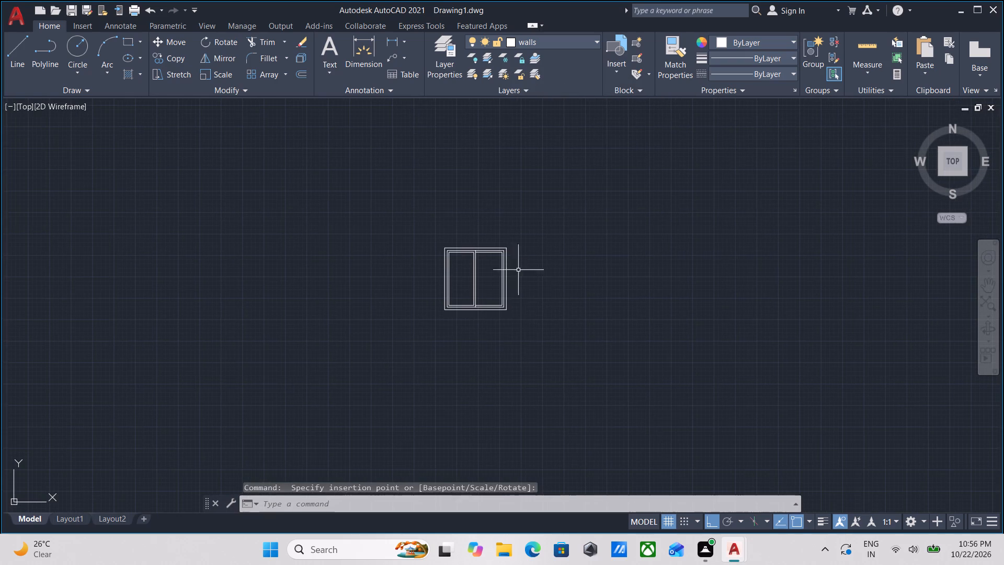
{"action": "left_click", "coordinate": [520, 337]}
{"action": "left_click", "coordinate": [474, 293]}
{"action": "scroll", "coordinate": [485, 318], "scroll_direction": "up", "scroll_amount": 2}
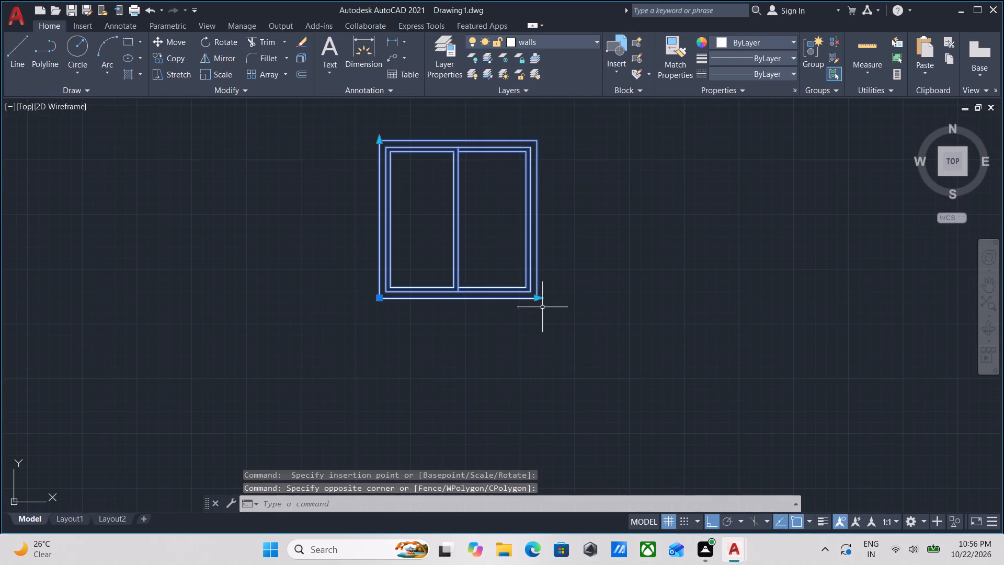
{"action": "left_click", "coordinate": [537, 298]}
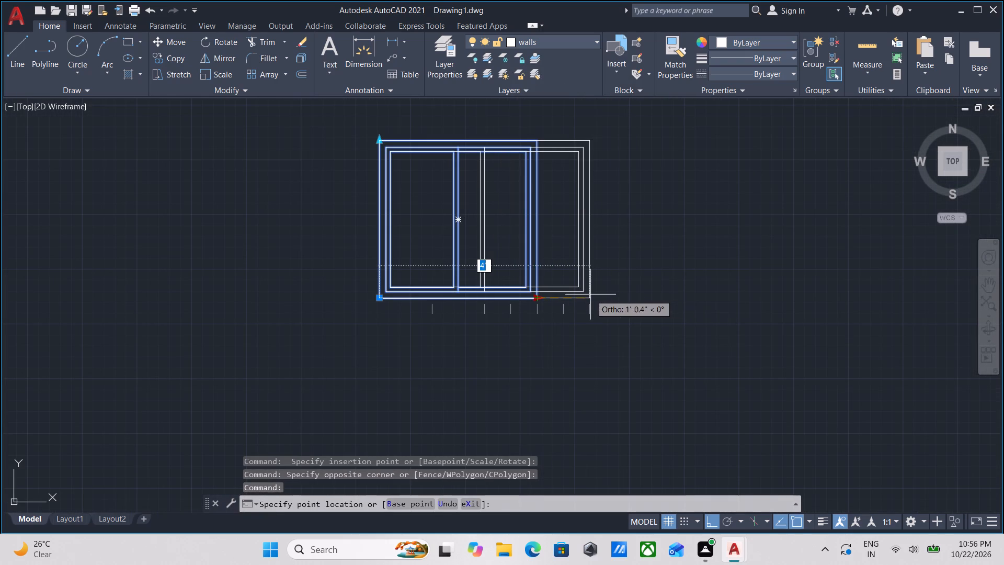
{"action": "left_click", "coordinate": [580, 293]}
{"action": "middle_click_drag", "start_coordinate": [372, 254], "coordinate": [415, 385]}
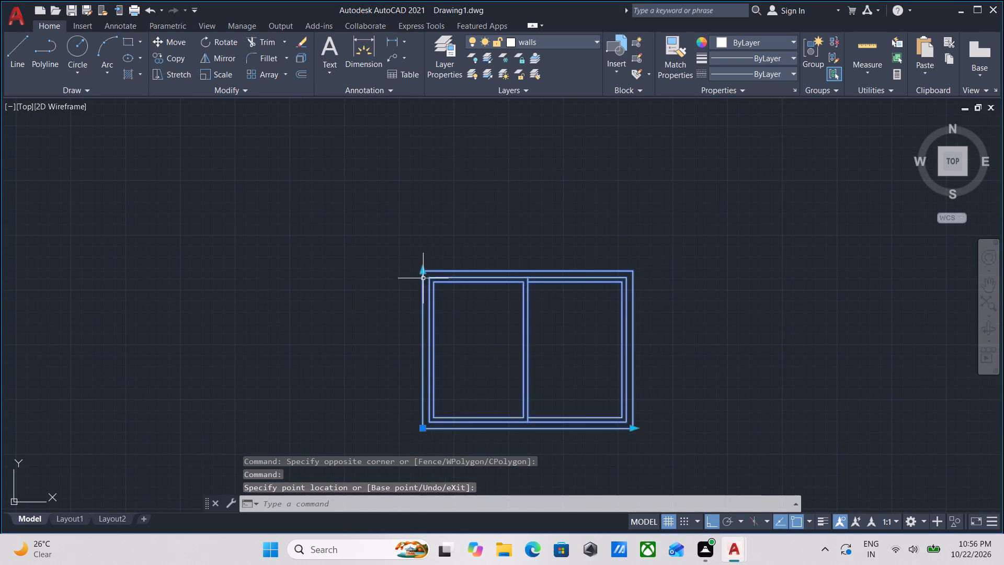
{"action": "left_click", "coordinate": [423, 272]}
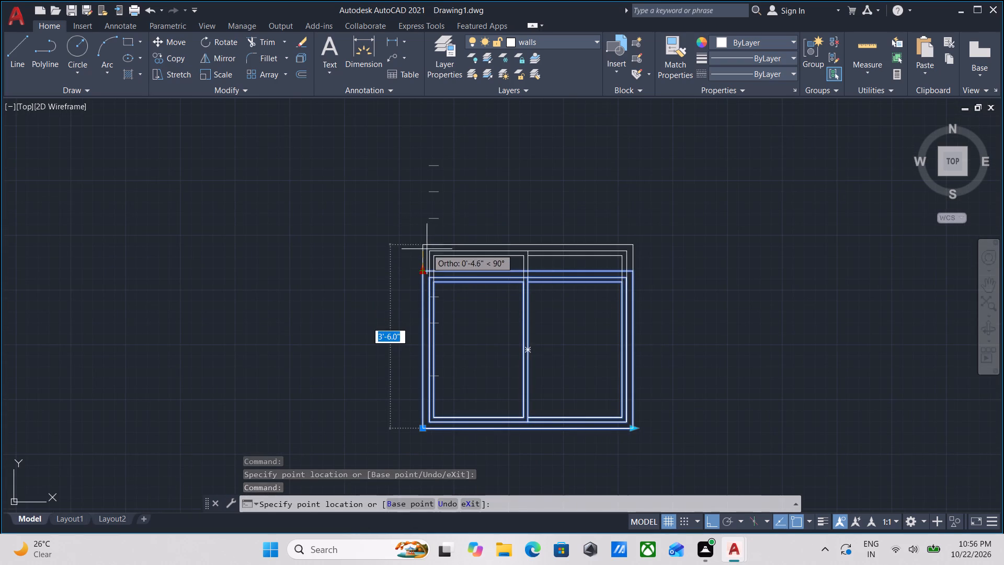
{"action": "left_click", "coordinate": [428, 223]}
{"action": "scroll", "coordinate": [477, 275], "scroll_direction": "down", "scroll_amount": 2}
{"action": "middle_click_drag", "start_coordinate": [473, 269], "coordinate": [473, 250]}
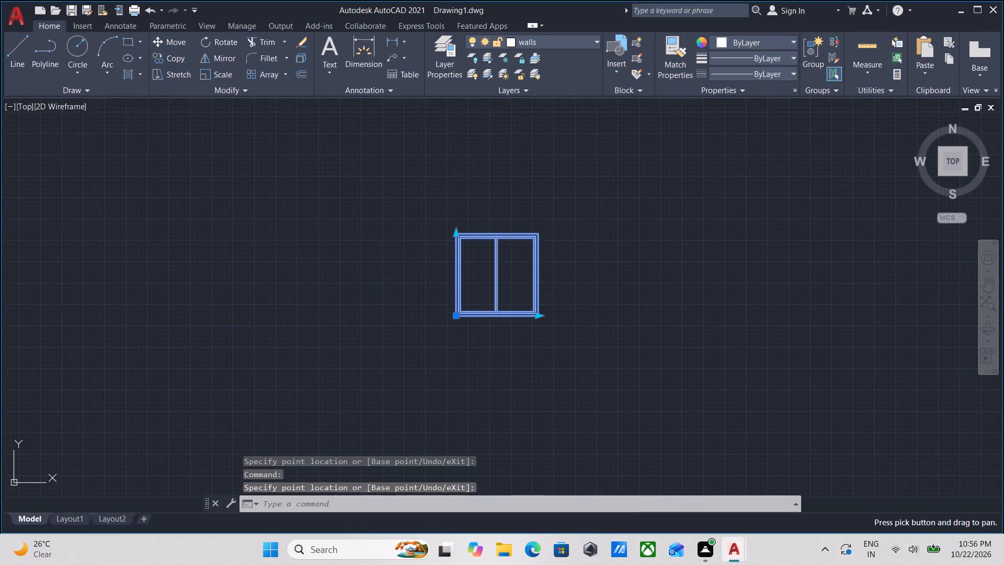
{"action": "key", "text": "Escape"}
Copy the elevation window by its lower-left corner to where the kitchen window's west projection line meets the 3' height line, with Ortho off.
{"action": "left_click_drag", "start_coordinate": [551, 352], "coordinate": [545, 344]}
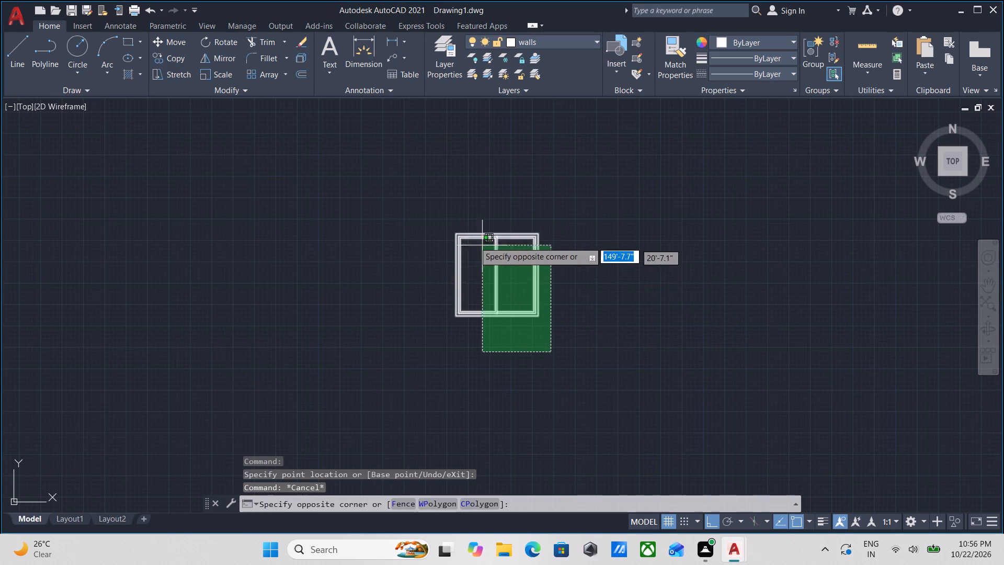
{"action": "left_click", "coordinate": [430, 219]}
{"action": "scroll", "coordinate": [533, 281], "scroll_direction": "down", "scroll_amount": 2}
{"action": "middle_click_drag", "start_coordinate": [532, 280], "coordinate": [477, 271]}
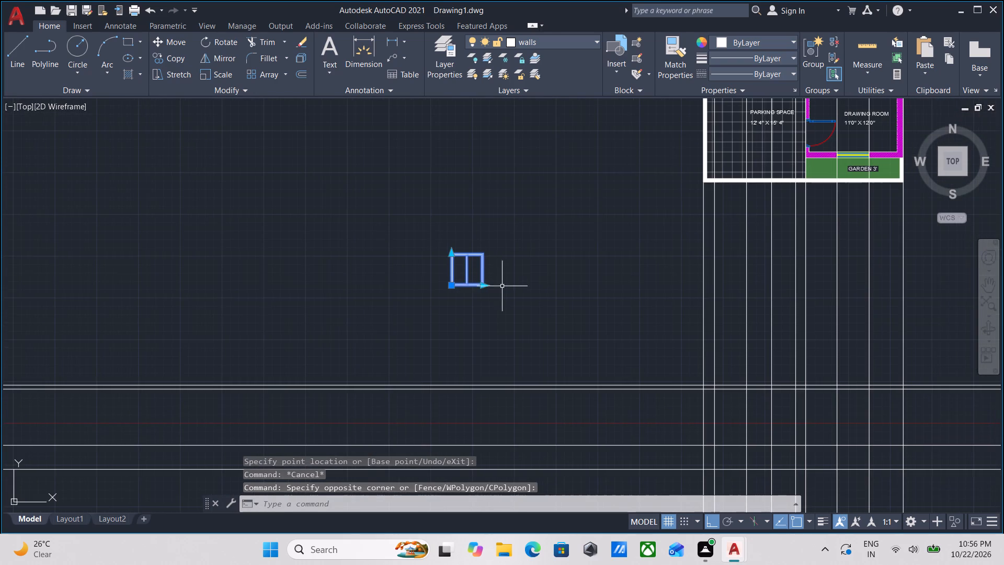
{"action": "middle_click_drag", "start_coordinate": [509, 309], "coordinate": [516, 327]}
{"action": "scroll", "coordinate": [509, 309], "scroll_direction": "down", "scroll_amount": 1}
{"action": "scroll", "coordinate": [517, 327], "scroll_direction": "up", "scroll_amount": 2}
{"action": "type", "text": "CO"}
{"action": "key", "text": "Return"}
{"action": "scroll", "coordinate": [484, 321], "scroll_direction": "up", "scroll_amount": 2}
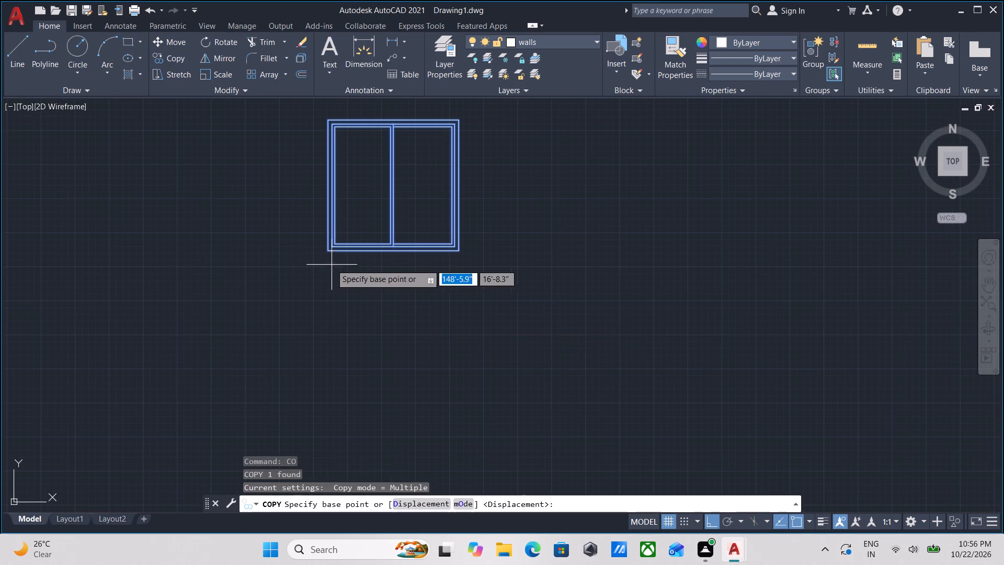
{"action": "left_click", "coordinate": [323, 249]}
{"action": "scroll", "coordinate": [522, 319], "scroll_direction": "down", "scroll_amount": 1}
{"action": "middle_click_drag", "start_coordinate": [520, 319], "coordinate": [440, 380]}
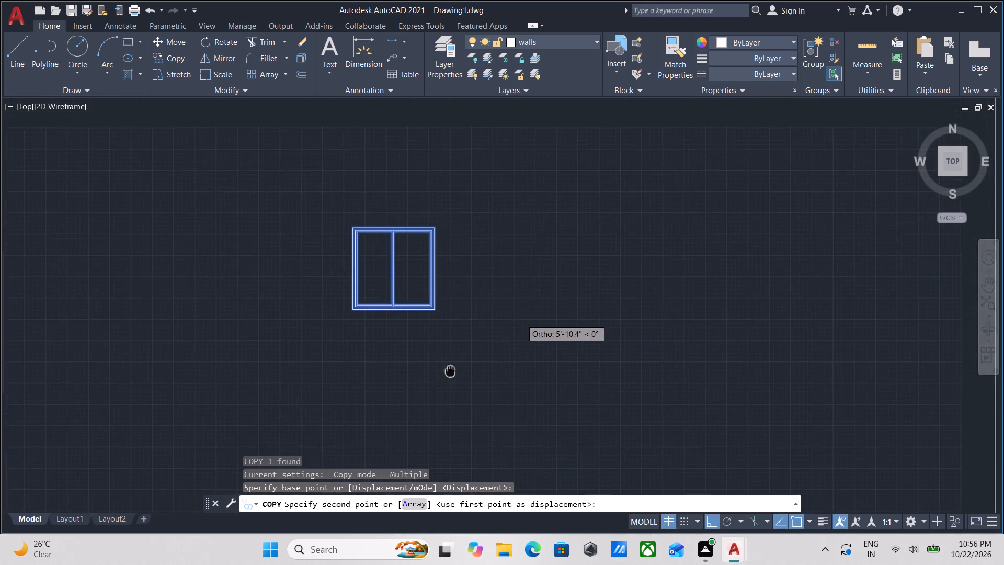
{"action": "middle_click_drag", "start_coordinate": [440, 380], "coordinate": [437, 399]}
{"action": "key", "text": "F8"}
{"action": "scroll", "coordinate": [462, 346], "scroll_direction": "down", "scroll_amount": 2}
{"action": "middle_click_drag", "start_coordinate": [461, 343], "coordinate": [435, 268]}
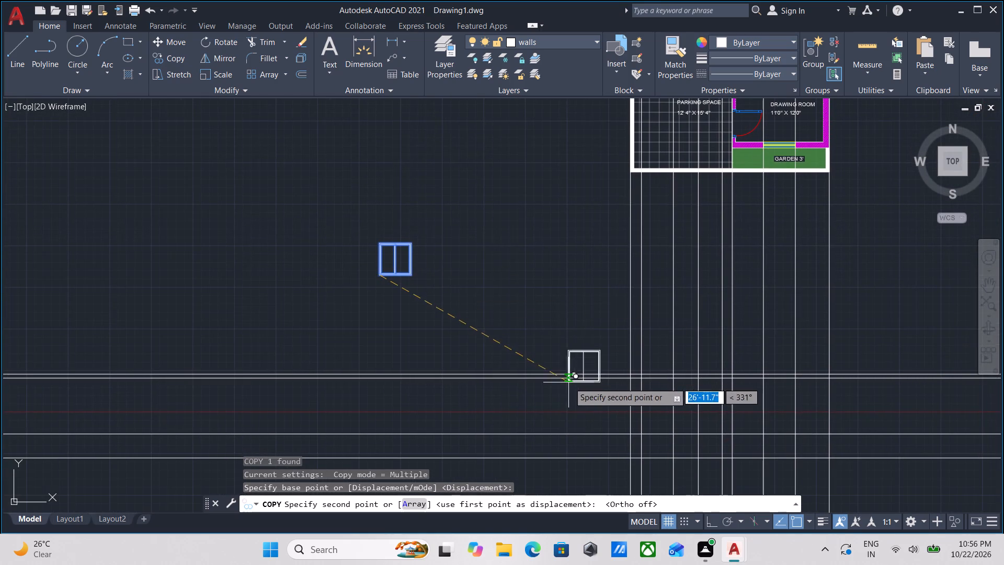
{"action": "middle_click_drag", "start_coordinate": [567, 382], "coordinate": [494, 296]}
{"action": "scroll", "coordinate": [562, 379], "scroll_direction": "down", "scroll_amount": 1}
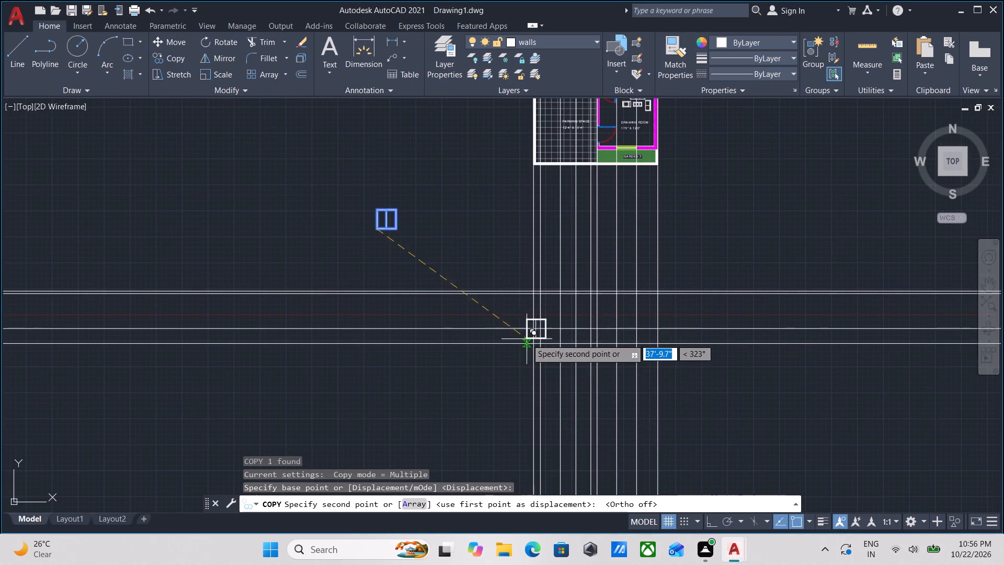
{"action": "scroll", "coordinate": [530, 329], "scroll_direction": "up", "scroll_amount": 3}
{"action": "left_click", "coordinate": [570, 327]}
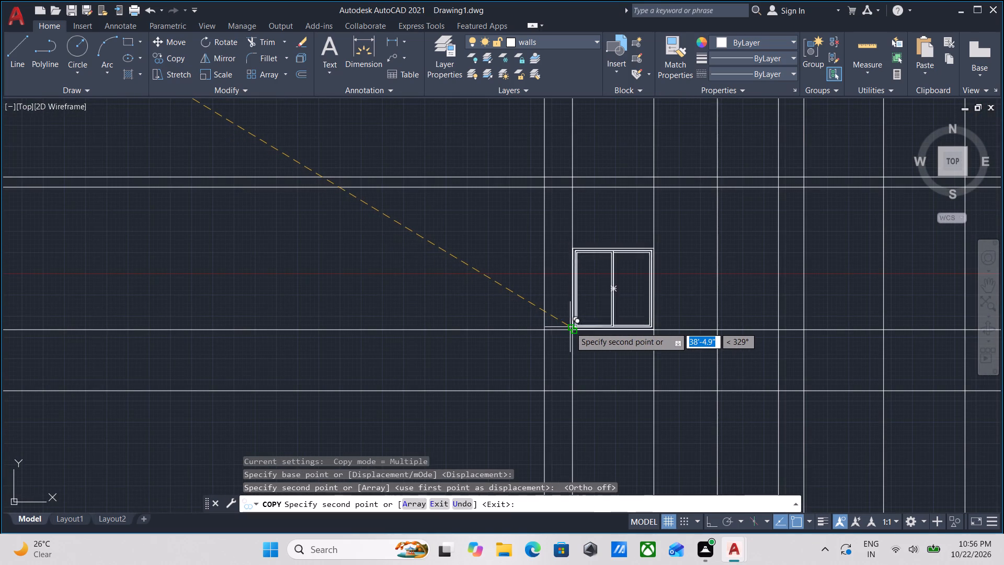
{"action": "scroll", "coordinate": [570, 327], "scroll_direction": "down", "scroll_amount": 1}
{"action": "middle_click_drag", "start_coordinate": [570, 352], "coordinate": [542, 546]}
{"action": "scroll", "coordinate": [542, 546], "scroll_direction": "up", "scroll_amount": 1}
{"action": "scroll", "coordinate": [581, 374], "scroll_direction": "down", "scroll_amount": 3}
{"action": "middle_click_drag", "start_coordinate": [579, 387], "coordinate": [549, 391]}
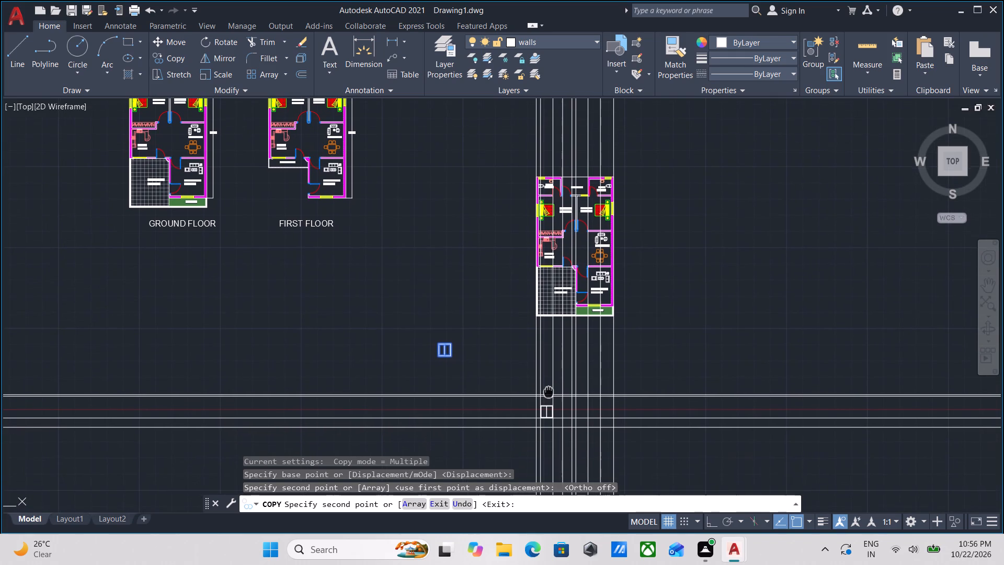
{"action": "middle_click_drag", "start_coordinate": [549, 391], "coordinate": [549, 389]}
{"action": "scroll", "coordinate": [502, 390], "scroll_direction": "up", "scroll_amount": 2}
{"action": "key", "text": "Escape"}
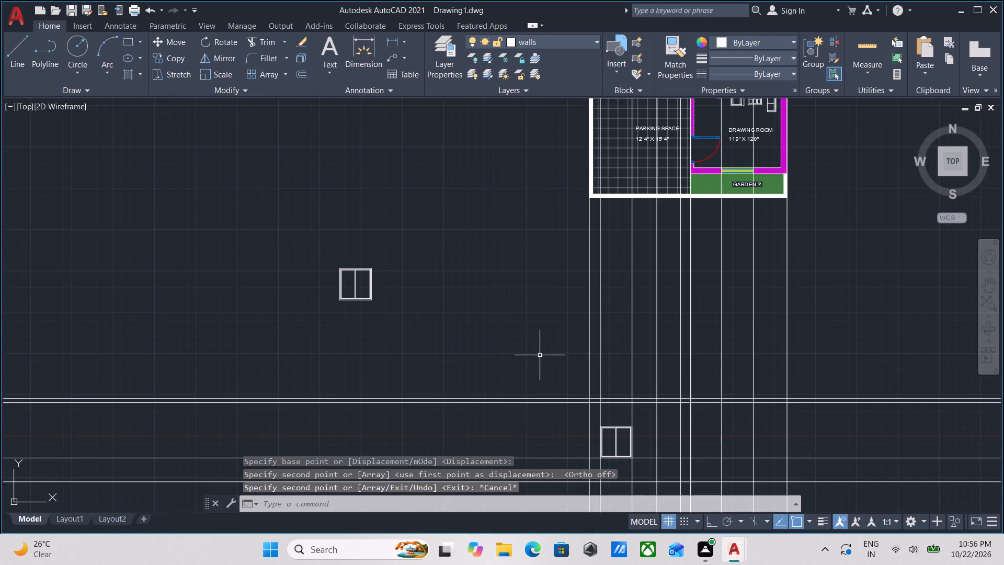
Switch to the Autocad Blocks drawing and search the block library for the Doors, Windows, & Curtains section.
{"action": "scroll", "coordinate": [535, 339], "scroll_direction": "down", "scroll_amount": 2}
{"action": "middle_click_drag", "start_coordinate": [532, 332], "coordinate": [519, 282]}
{"action": "scroll", "coordinate": [569, 353], "scroll_direction": "up", "scroll_amount": 3}
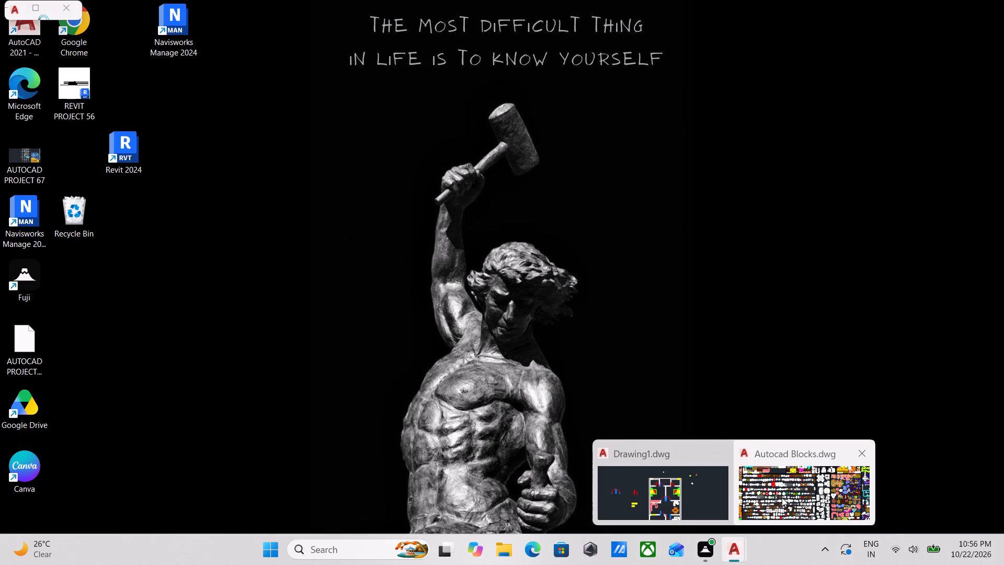
{"action": "left_click", "coordinate": [782, 498]}
{"action": "scroll", "coordinate": [602, 314], "scroll_direction": "down", "scroll_amount": 3}
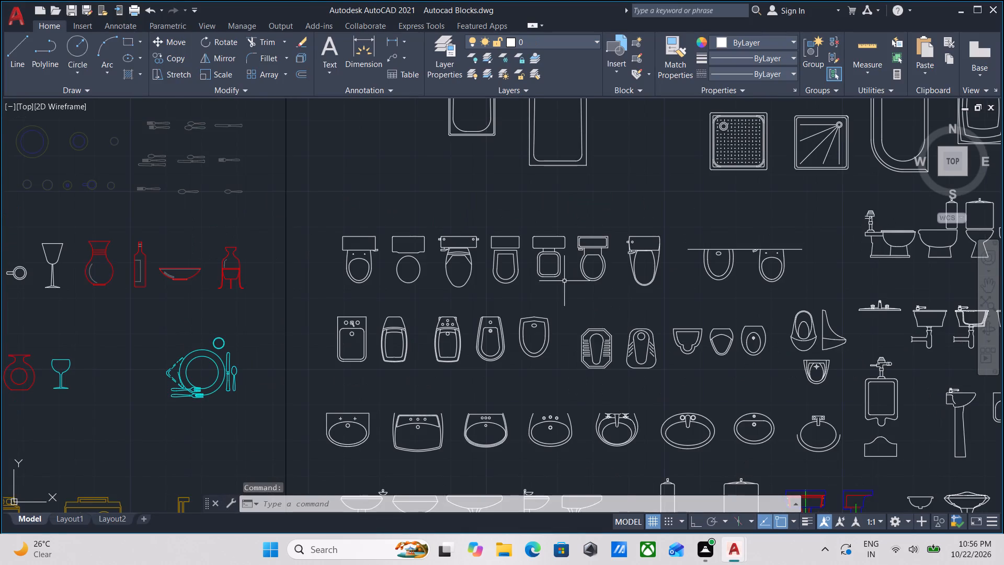
{"action": "scroll", "coordinate": [563, 279], "scroll_direction": "down", "scroll_amount": 2}
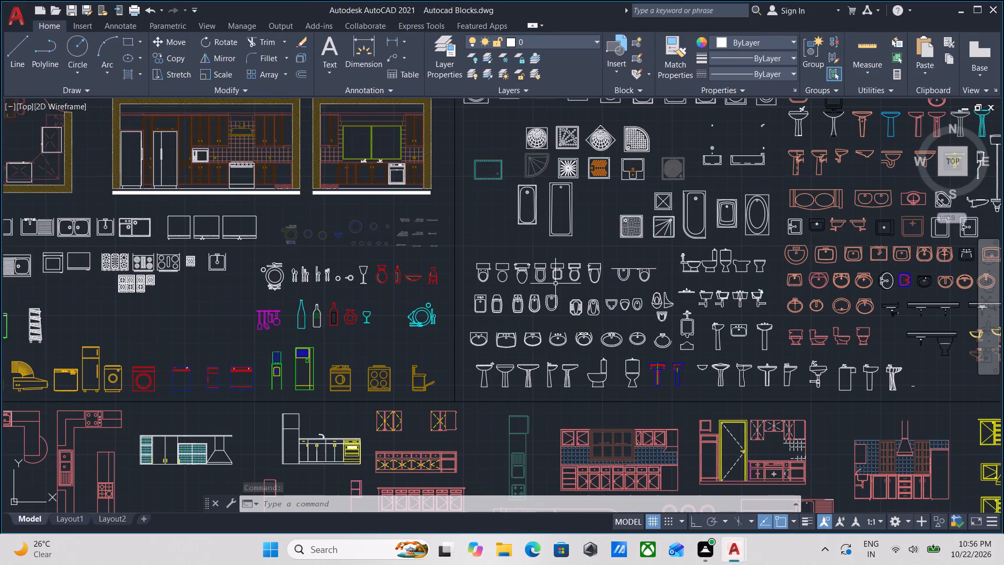
{"action": "scroll", "coordinate": [549, 284], "scroll_direction": "down", "scroll_amount": 1}
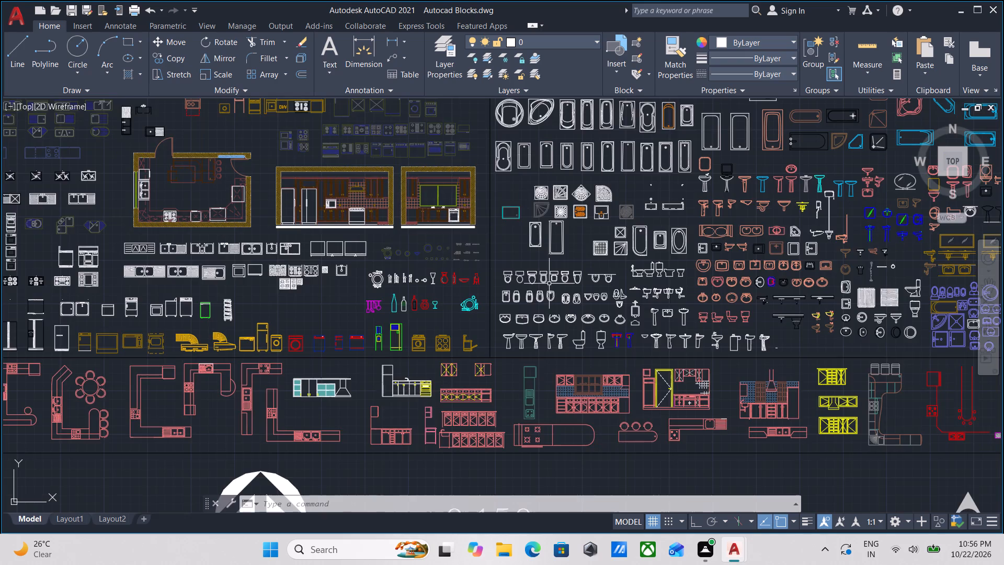
{"action": "scroll", "coordinate": [549, 284], "scroll_direction": "down", "scroll_amount": 1}
{"action": "scroll", "coordinate": [547, 377], "scroll_direction": "up", "scroll_amount": 3}
{"action": "scroll", "coordinate": [544, 372], "scroll_direction": "down", "scroll_amount": 2}
{"action": "middle_click_drag", "start_coordinate": [544, 372], "coordinate": [758, 430]}
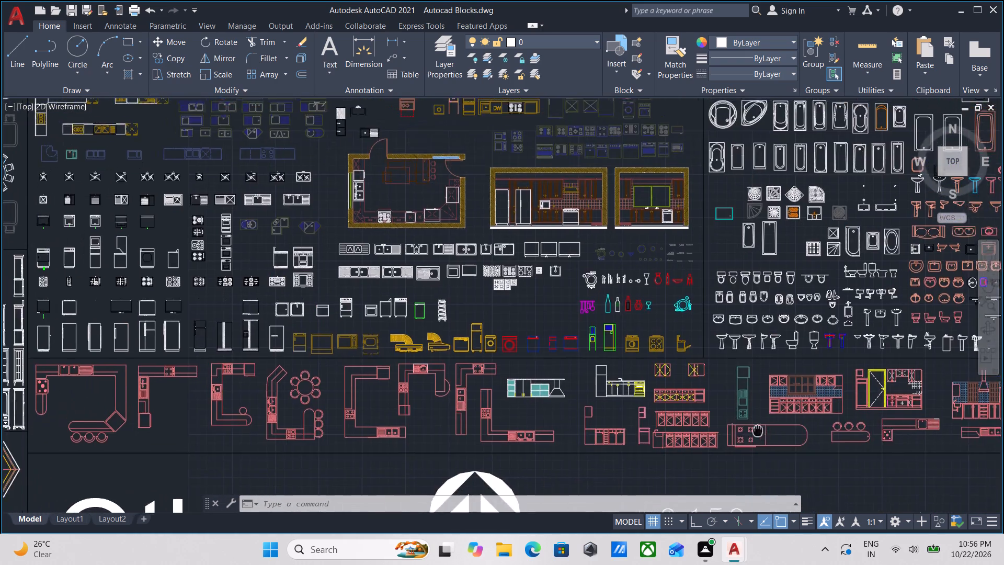
{"action": "scroll", "coordinate": [758, 430], "scroll_direction": "up", "scroll_amount": 1}
{"action": "scroll", "coordinate": [531, 343], "scroll_direction": "down", "scroll_amount": 1}
{"action": "middle_click_drag", "start_coordinate": [528, 341], "coordinate": [535, 343]}
{"action": "scroll", "coordinate": [528, 341], "scroll_direction": "down", "scroll_amount": 1}
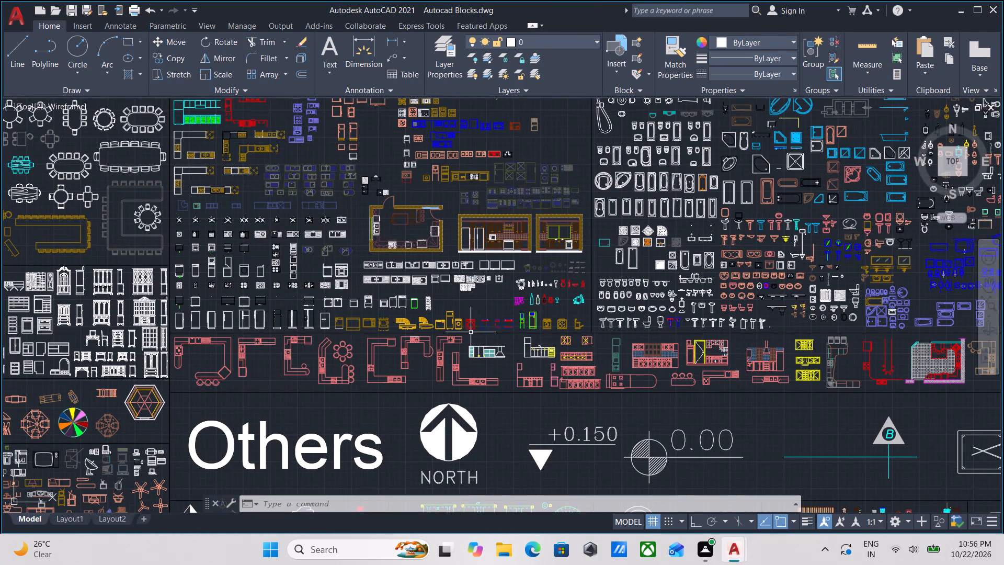
{"action": "middle_click_drag", "start_coordinate": [461, 336], "coordinate": [633, 282]}
{"action": "scroll", "coordinate": [495, 318], "scroll_direction": "up", "scroll_amount": 3}
{"action": "scroll", "coordinate": [537, 302], "scroll_direction": "up", "scroll_amount": 2}
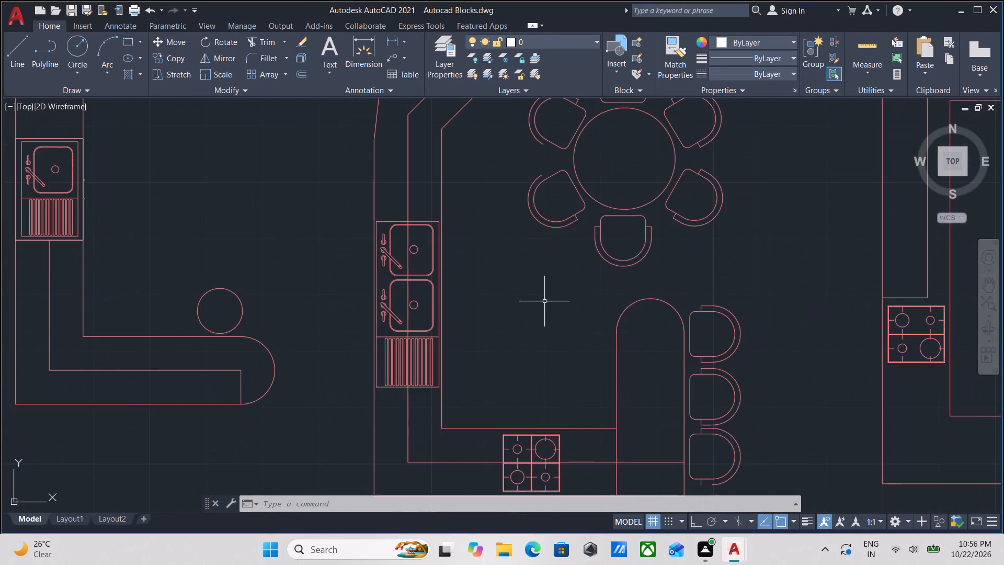
{"action": "scroll", "coordinate": [632, 296], "scroll_direction": "down", "scroll_amount": 2}
{"action": "middle_click_drag", "start_coordinate": [632, 296], "coordinate": [722, 286]}
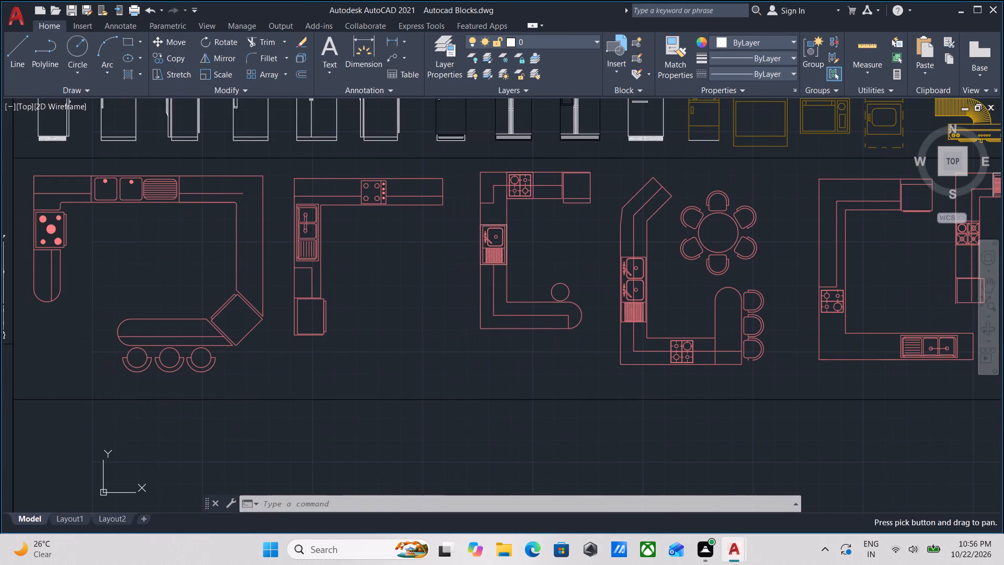
{"action": "scroll", "coordinate": [618, 250], "scroll_direction": "down", "scroll_amount": 2}
{"action": "middle_click", "coordinate": [618, 250]}
{"action": "scroll", "coordinate": [596, 302], "scroll_direction": "up", "scroll_amount": 2}
{"action": "scroll", "coordinate": [599, 284], "scroll_direction": "down", "scroll_amount": 2}
{"action": "middle_click_drag", "start_coordinate": [599, 284], "coordinate": [606, 255]}
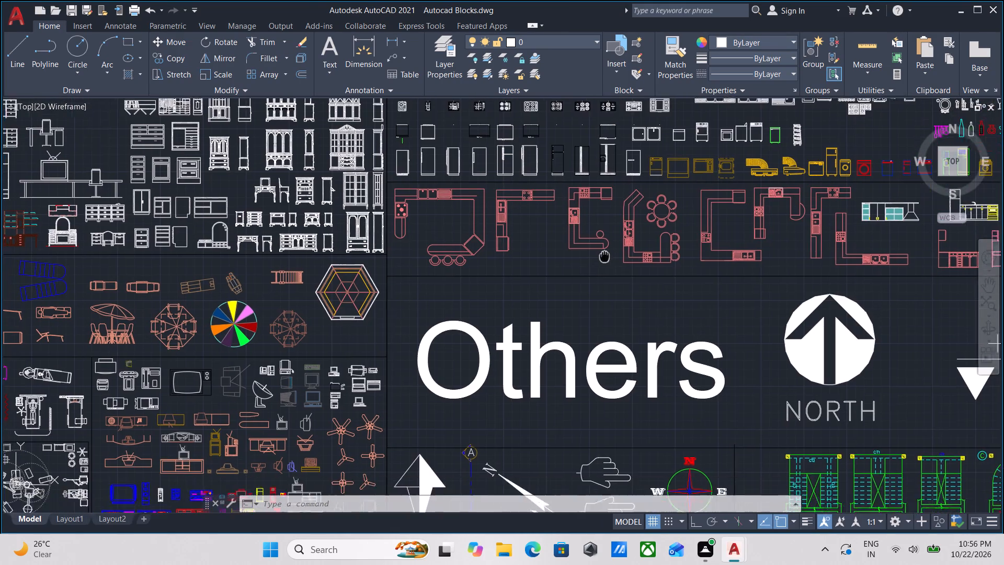
{"action": "middle_click_drag", "start_coordinate": [606, 255], "coordinate": [608, 252]}
{"action": "scroll", "coordinate": [563, 296], "scroll_direction": "down", "scroll_amount": 2}
{"action": "middle_click", "coordinate": [563, 296]}
{"action": "middle_click_drag", "start_coordinate": [575, 275], "coordinate": [504, 363]}
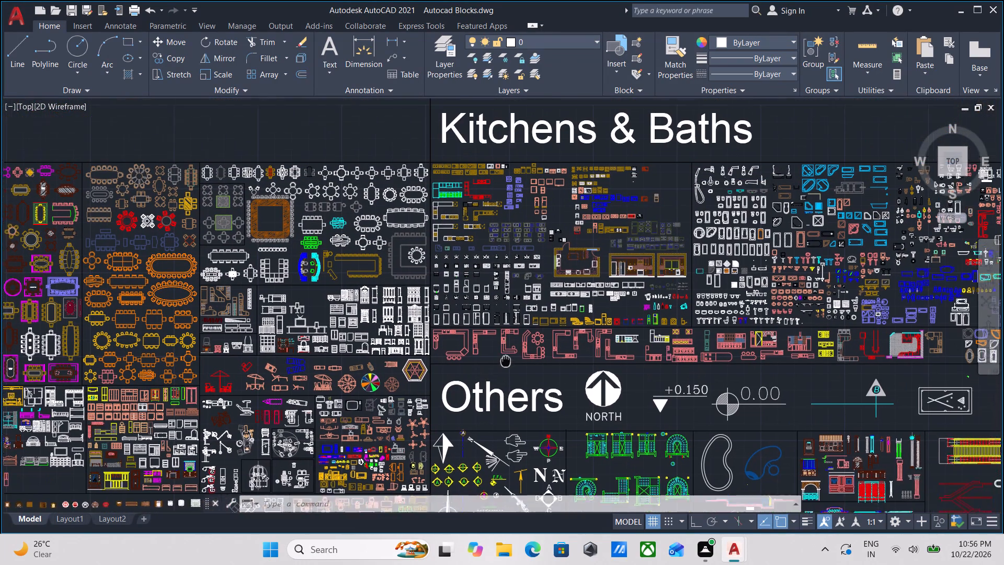
{"action": "middle_click_drag", "start_coordinate": [504, 363], "coordinate": [497, 373]}
{"action": "scroll", "coordinate": [727, 388], "scroll_direction": "up", "scroll_amount": 2}
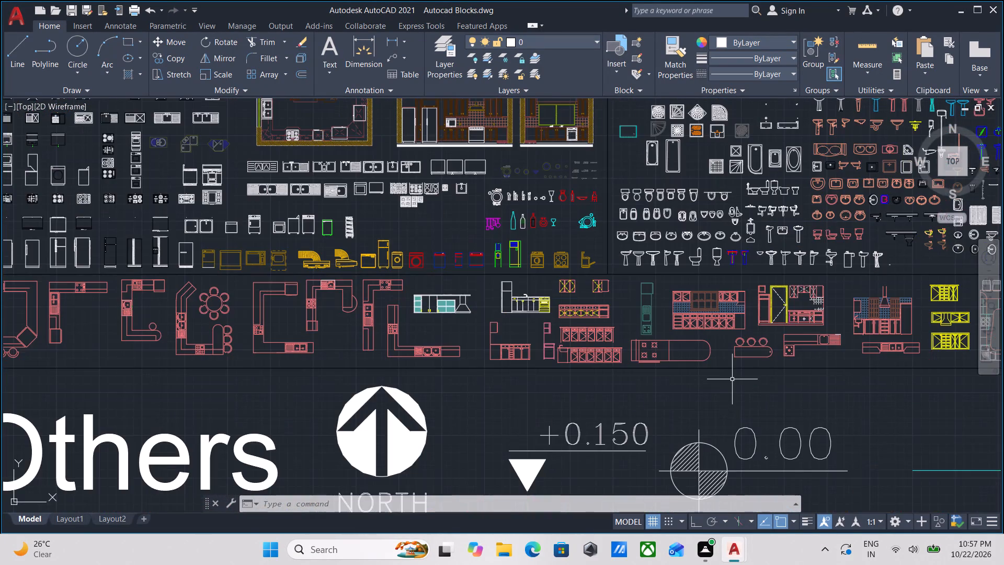
{"action": "middle_click_drag", "start_coordinate": [729, 378], "coordinate": [481, 372]}
{"action": "middle_click_drag", "start_coordinate": [690, 371], "coordinate": [522, 370]}
{"action": "scroll", "coordinate": [526, 370], "scroll_direction": "down", "scroll_amount": 2}
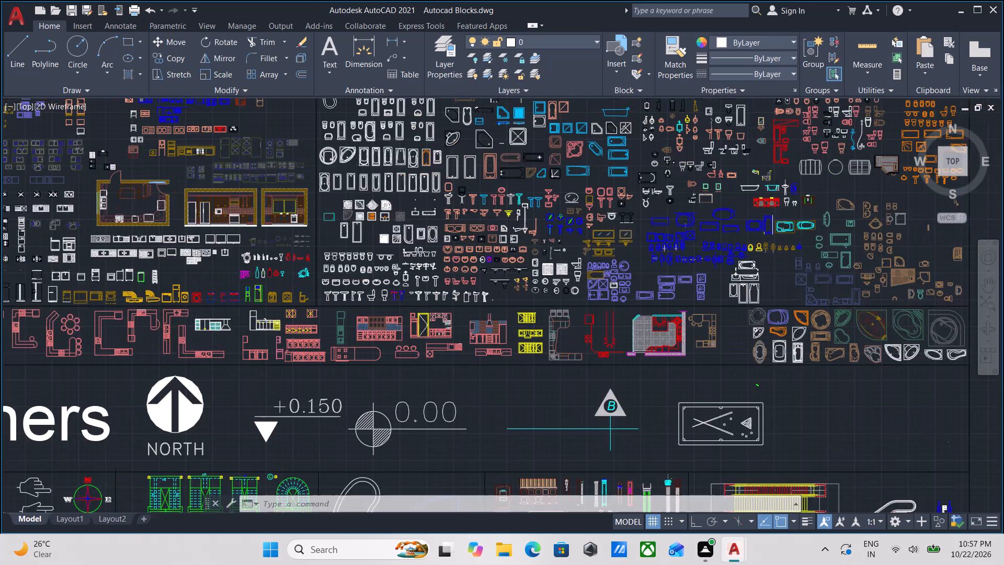
{"action": "middle_click_drag", "start_coordinate": [526, 370], "coordinate": [539, 327]}
{"action": "scroll", "coordinate": [514, 399], "scroll_direction": "down", "scroll_amount": 1}
{"action": "middle_click_drag", "start_coordinate": [509, 388], "coordinate": [526, 289]}
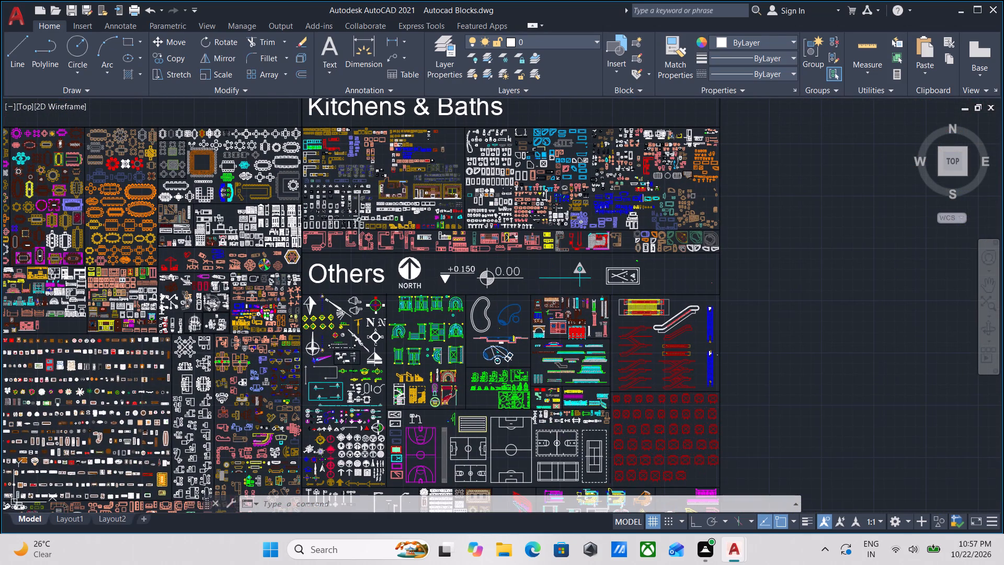
{"action": "scroll", "coordinate": [587, 201], "scroll_direction": "up", "scroll_amount": 3}
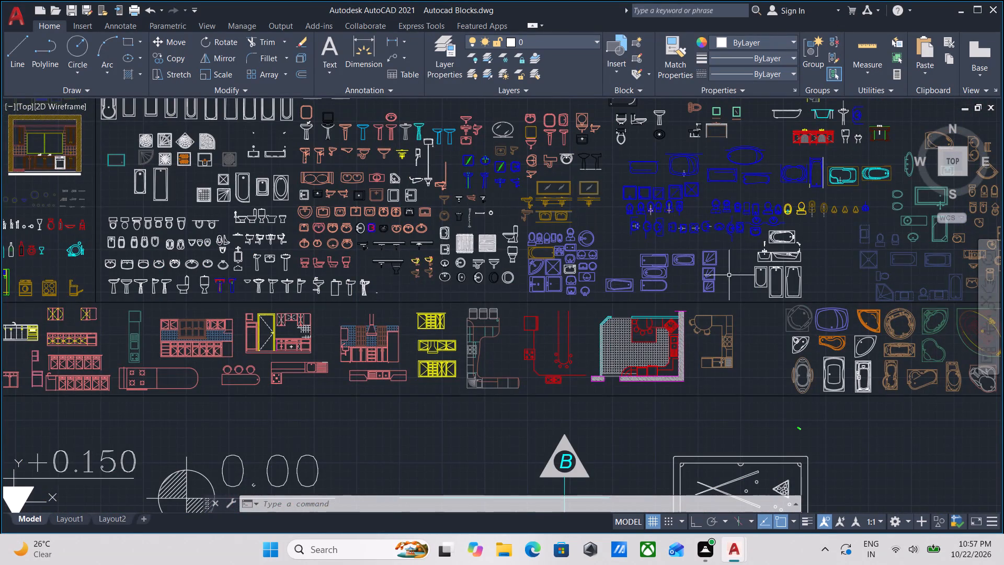
{"action": "scroll", "coordinate": [697, 340], "scroll_direction": "up", "scroll_amount": 3}
{"action": "scroll", "coordinate": [603, 333], "scroll_direction": "down", "scroll_amount": 1}
{"action": "middle_click_drag", "start_coordinate": [606, 325], "coordinate": [730, 245]}
{"action": "scroll", "coordinate": [558, 284], "scroll_direction": "down", "scroll_amount": 4}
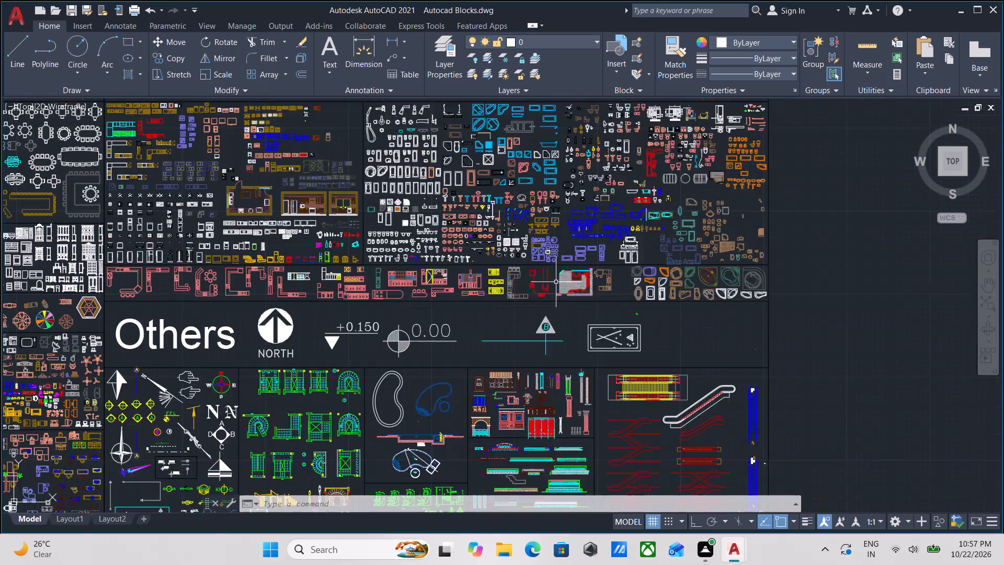
{"action": "middle_click_drag", "start_coordinate": [560, 275], "coordinate": [622, 220]}
{"action": "scroll", "coordinate": [613, 221], "scroll_direction": "up", "scroll_amount": 4}
{"action": "scroll", "coordinate": [521, 277], "scroll_direction": "down", "scroll_amount": 2}
{"action": "middle_click_drag", "start_coordinate": [479, 272], "coordinate": [633, 213]}
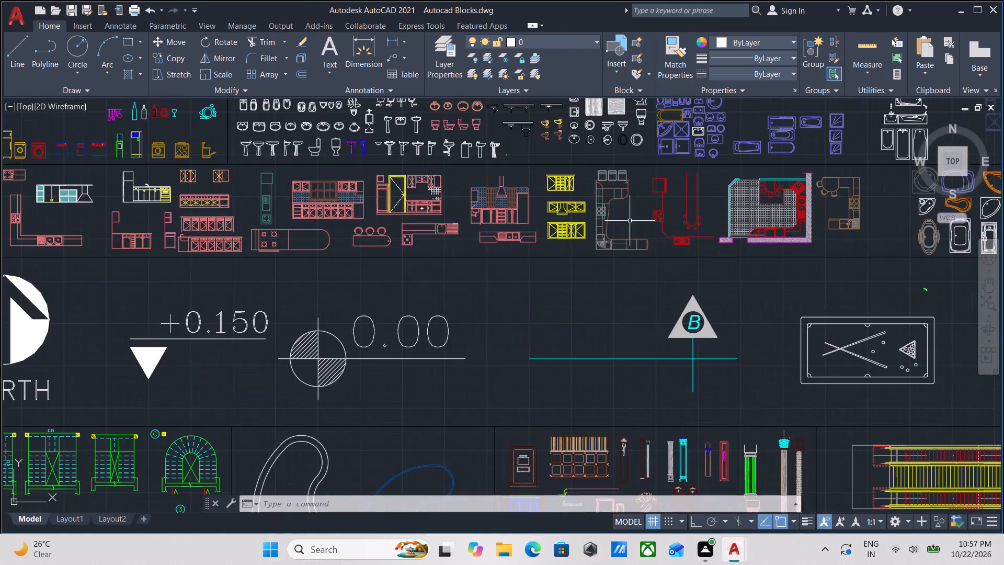
{"action": "scroll", "coordinate": [413, 255], "scroll_direction": "down", "scroll_amount": 2}
{"action": "middle_click_drag", "start_coordinate": [413, 254], "coordinate": [583, 271]}
{"action": "scroll", "coordinate": [569, 257], "scroll_direction": "up", "scroll_amount": 3}
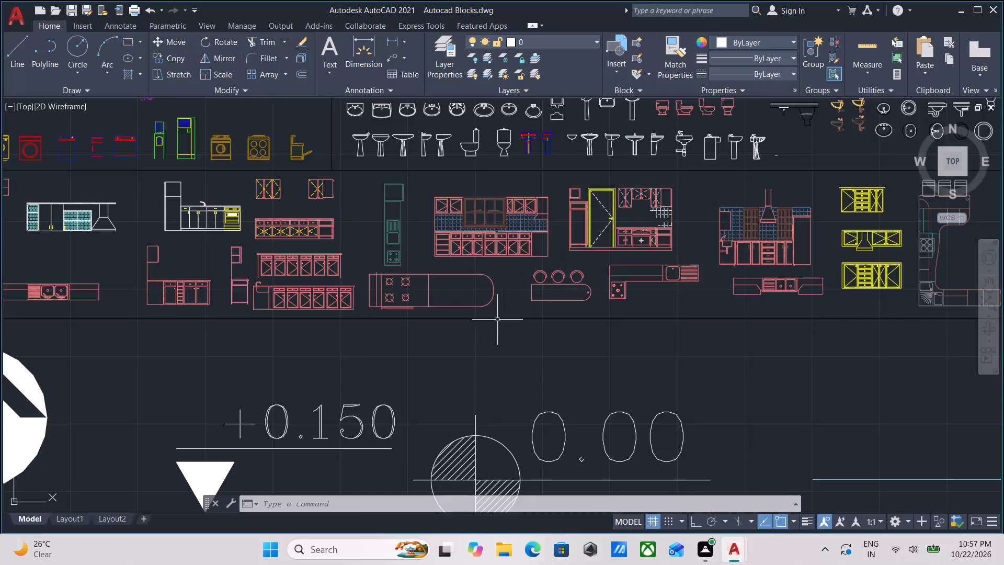
{"action": "scroll", "coordinate": [491, 321], "scroll_direction": "down", "scroll_amount": 2}
{"action": "middle_click_drag", "start_coordinate": [592, 335], "coordinate": [602, 262]}
{"action": "scroll", "coordinate": [359, 363], "scroll_direction": "down", "scroll_amount": 1}
{"action": "middle_click_drag", "start_coordinate": [362, 346], "coordinate": [426, 230]}
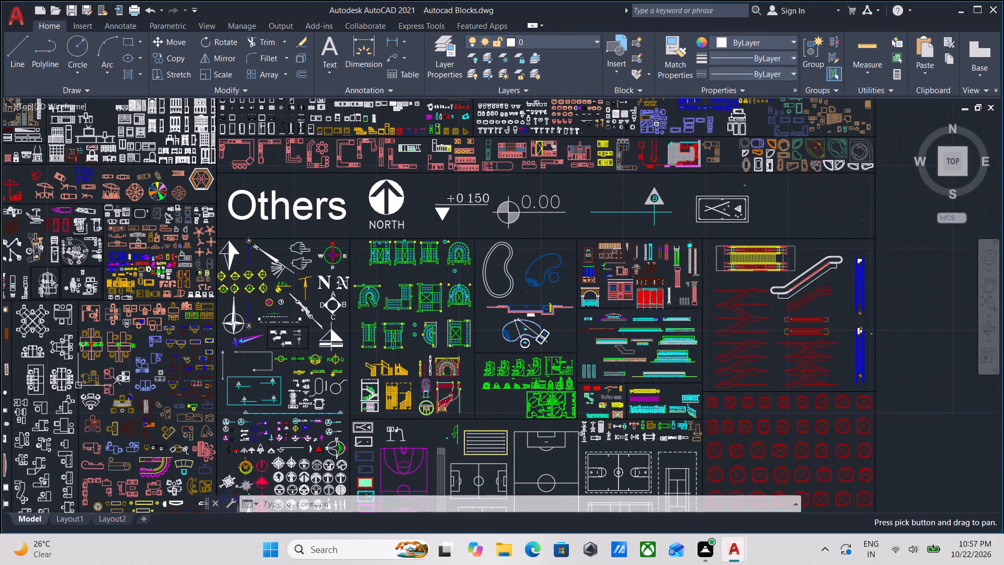
{"action": "middle_click_drag", "start_coordinate": [360, 385], "coordinate": [421, 241]}
{"action": "scroll", "coordinate": [363, 343], "scroll_direction": "down", "scroll_amount": 1}
{"action": "middle_click_drag", "start_coordinate": [432, 395], "coordinate": [507, 271]}
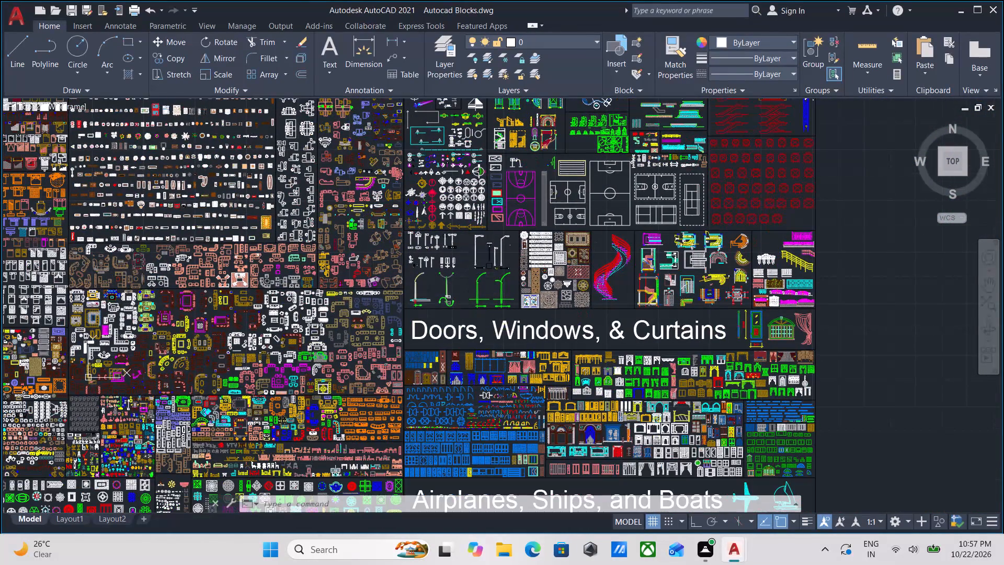
{"action": "middle_click_drag", "start_coordinate": [478, 393], "coordinate": [531, 231]}
Examine the plan symbols and window and door blocks in the western part of the Doors, Windows, & Curtains section.
{"action": "scroll", "coordinate": [533, 321], "scroll_direction": "up", "scroll_amount": 2}
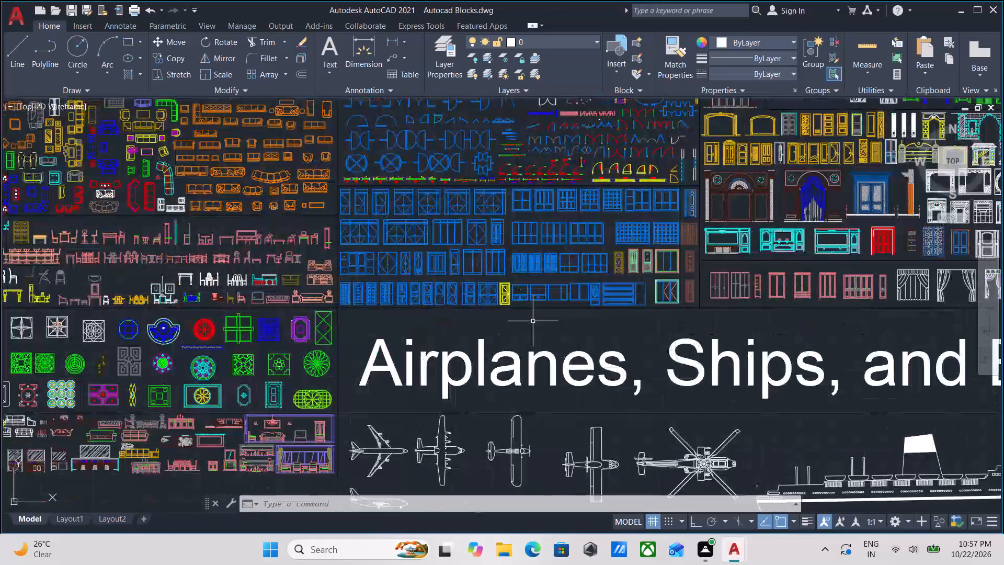
{"action": "scroll", "coordinate": [533, 321], "scroll_direction": "down", "scroll_amount": 1}
{"action": "middle_click_drag", "start_coordinate": [533, 321], "coordinate": [522, 379]}
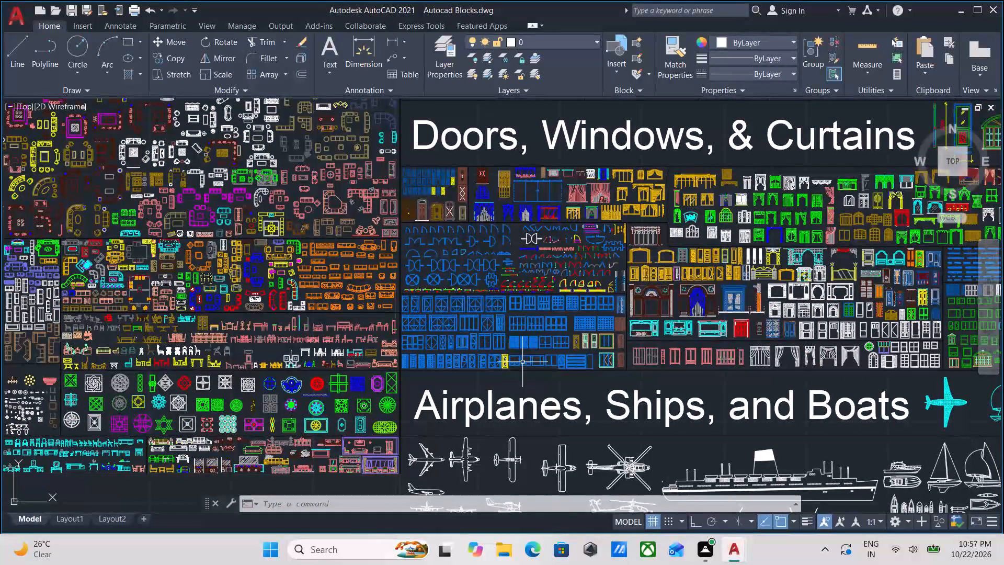
{"action": "scroll", "coordinate": [485, 285], "scroll_direction": "up", "scroll_amount": 3}
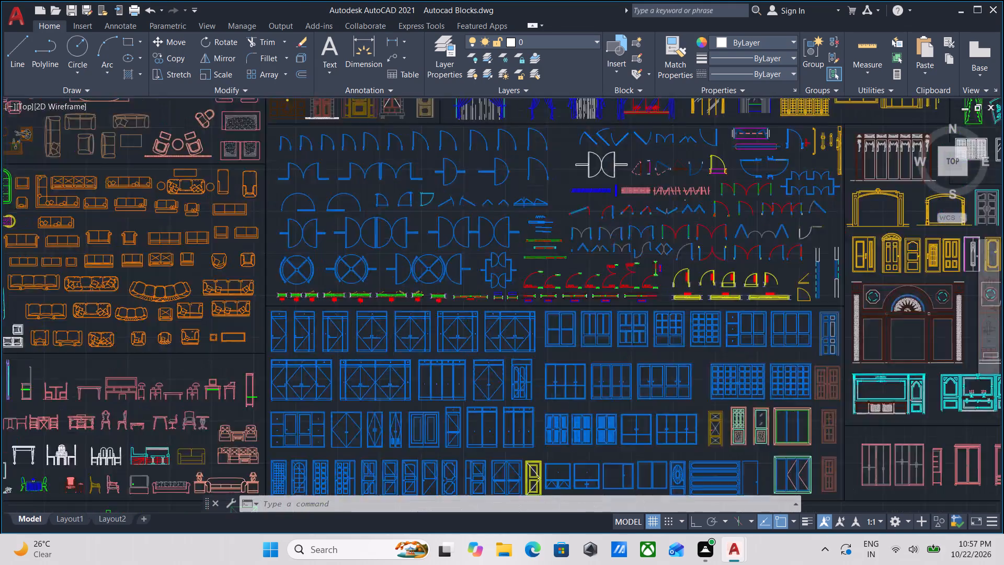
{"action": "middle_click_drag", "start_coordinate": [538, 262], "coordinate": [497, 371]}
{"action": "middle_click_drag", "start_coordinate": [606, 298], "coordinate": [520, 294]}
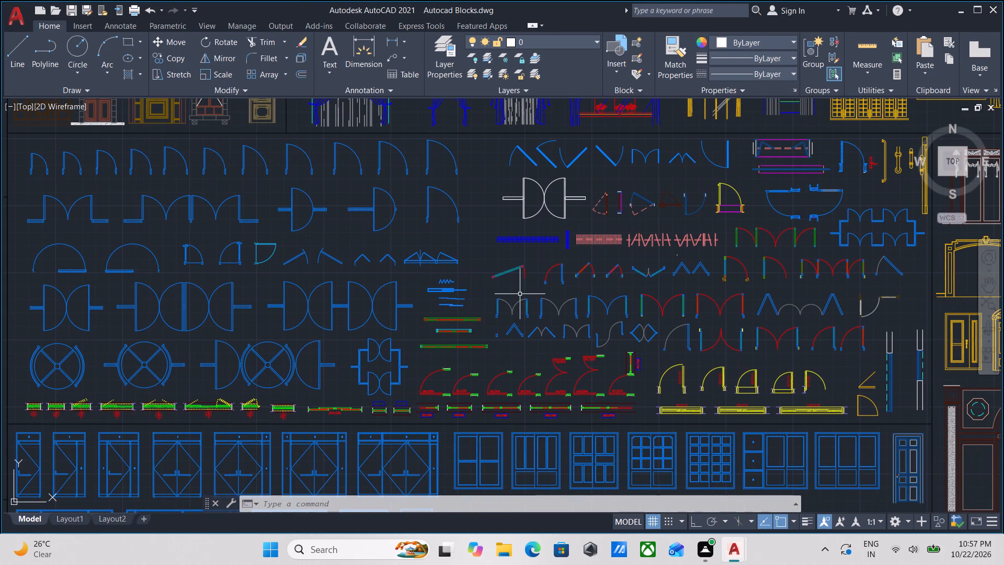
{"action": "scroll", "coordinate": [520, 294], "scroll_direction": "down", "scroll_amount": 2}
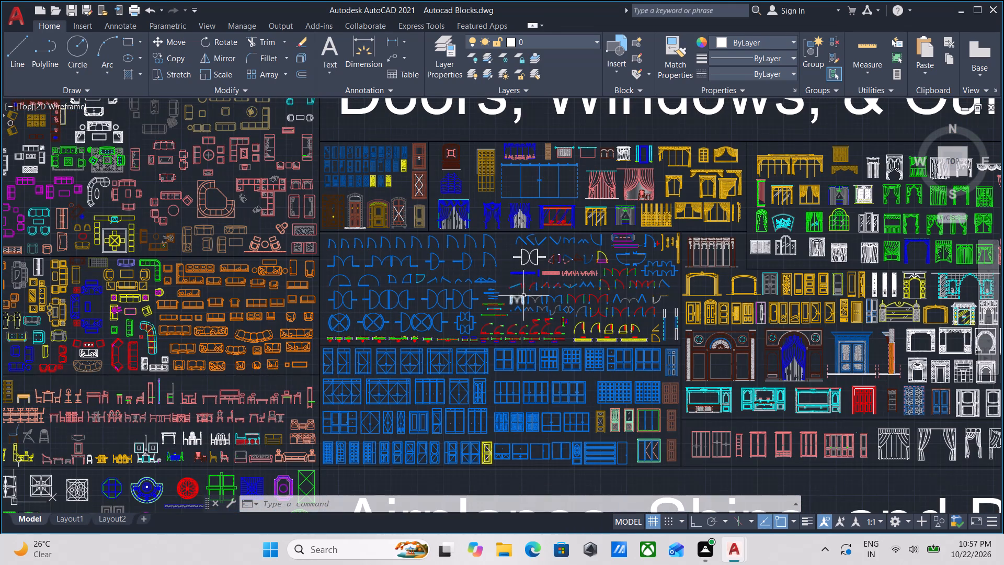
{"action": "scroll", "coordinate": [614, 285], "scroll_direction": "up", "scroll_amount": 3}
{"action": "scroll", "coordinate": [591, 302], "scroll_direction": "down", "scroll_amount": 2}
{"action": "middle_click_drag", "start_coordinate": [597, 299], "coordinate": [641, 311]}
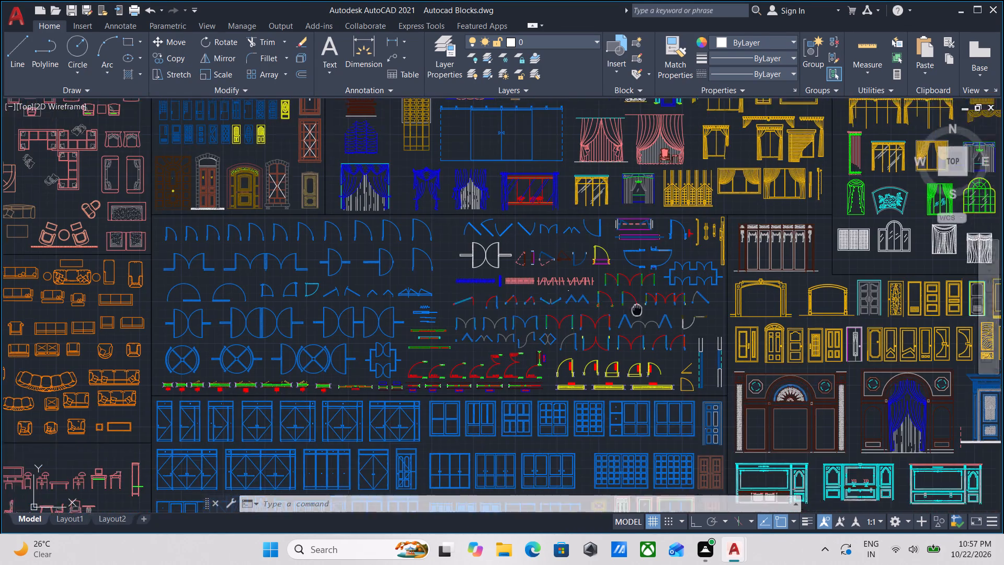
{"action": "middle_click_drag", "start_coordinate": [641, 311], "coordinate": [729, 351]}
{"action": "scroll", "coordinate": [666, 347], "scroll_direction": "down", "scroll_amount": 1}
{"action": "middle_click_drag", "start_coordinate": [666, 347], "coordinate": [656, 403]}
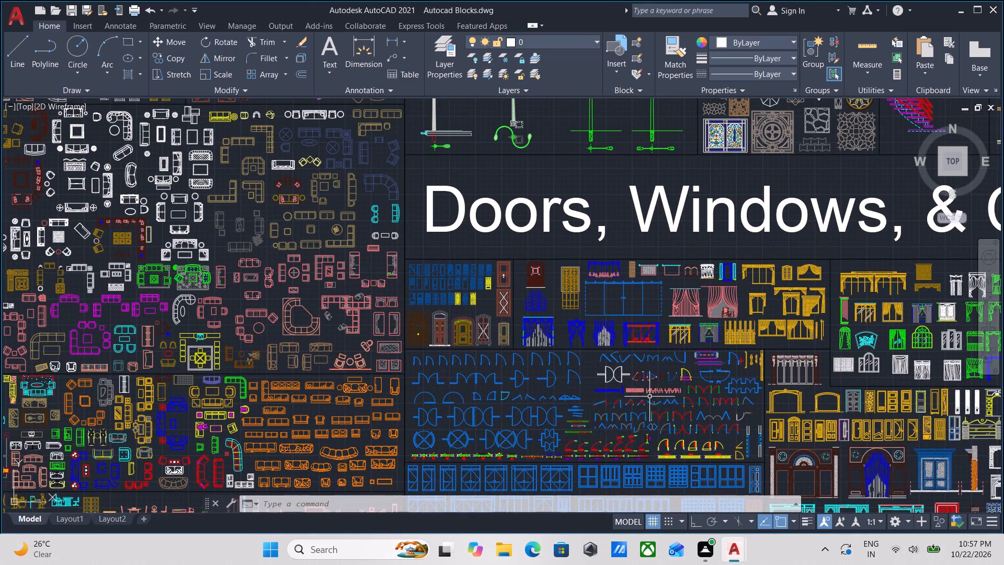
{"action": "scroll", "coordinate": [589, 403], "scroll_direction": "up", "scroll_amount": 3}
{"action": "scroll", "coordinate": [581, 326], "scroll_direction": "down", "scroll_amount": 2}
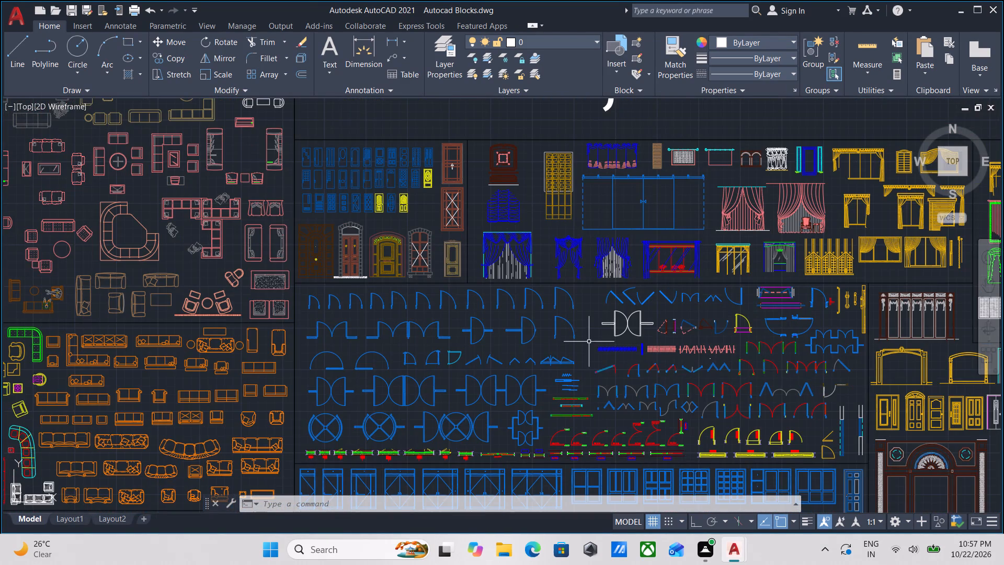
Examine the elevation door designs in the eastern part of the Doors, Windows, & Curtains section for a suitable door.
{"action": "middle_click_drag", "start_coordinate": [644, 376], "coordinate": [469, 277]}
{"action": "scroll", "coordinate": [778, 350], "scroll_direction": "up", "scroll_amount": 3}
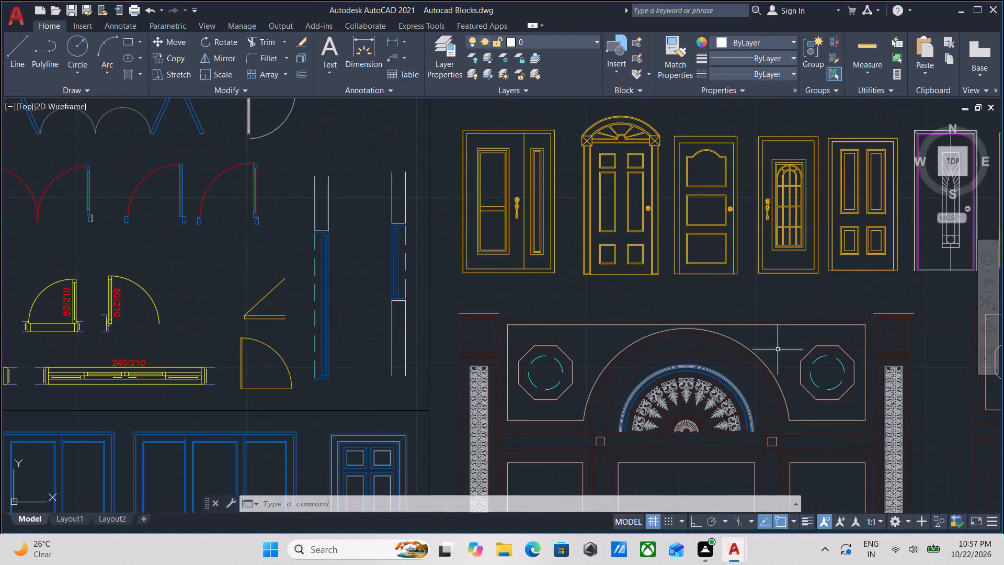
{"action": "middle_click_drag", "start_coordinate": [725, 288], "coordinate": [527, 353]}
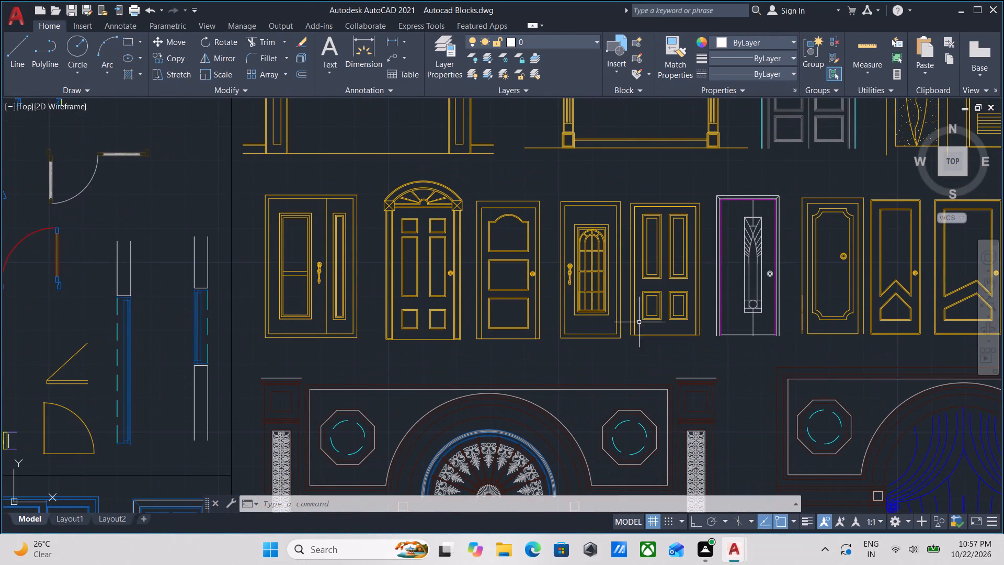
{"action": "scroll", "coordinate": [458, 335], "scroll_direction": "up", "scroll_amount": 1}
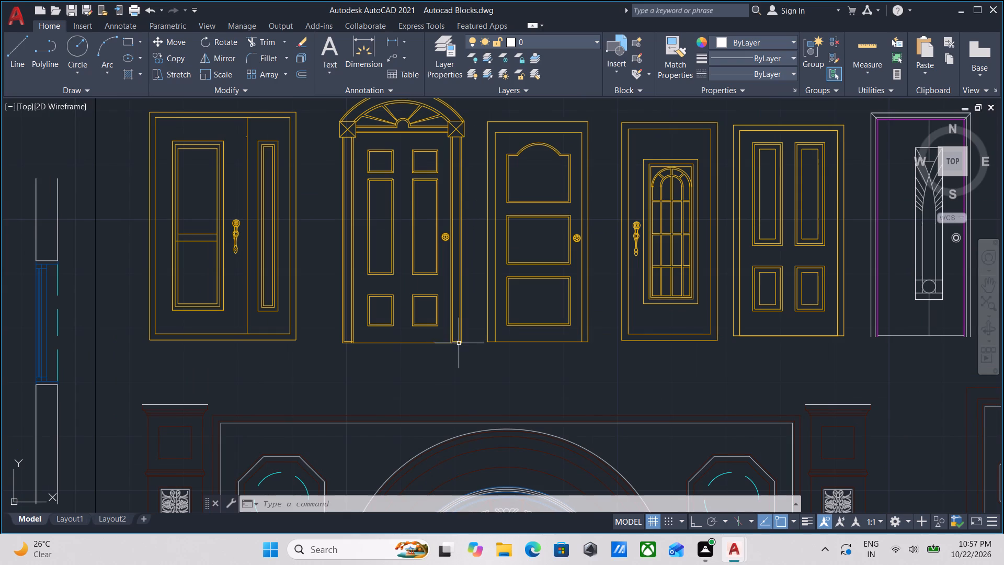
{"action": "left_click_drag", "start_coordinate": [465, 363], "coordinate": [458, 351]}
{"action": "left_click", "coordinate": [474, 371]}
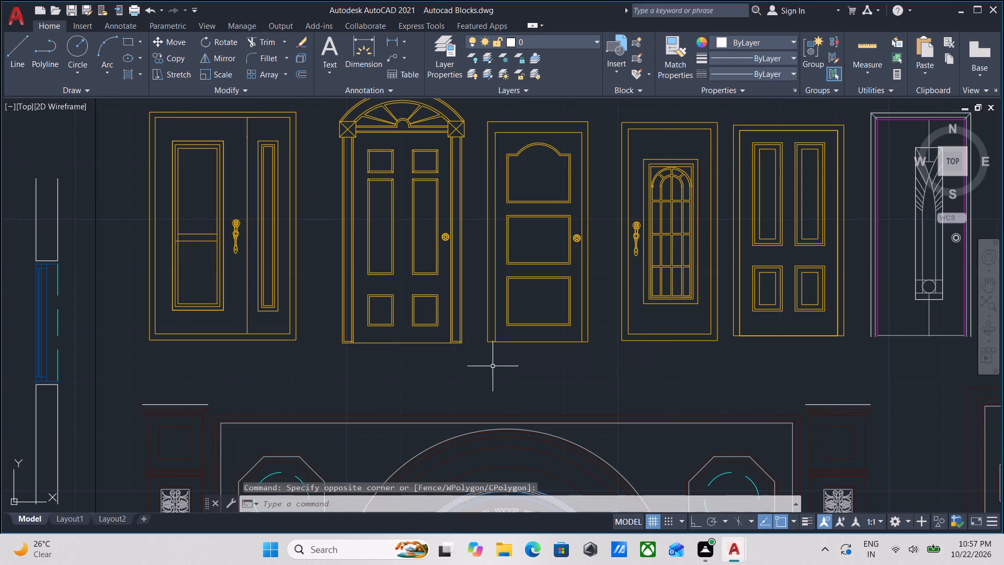
{"action": "scroll", "coordinate": [504, 366], "scroll_direction": "down", "scroll_amount": 2}
{"action": "middle_click_drag", "start_coordinate": [504, 366], "coordinate": [418, 337]}
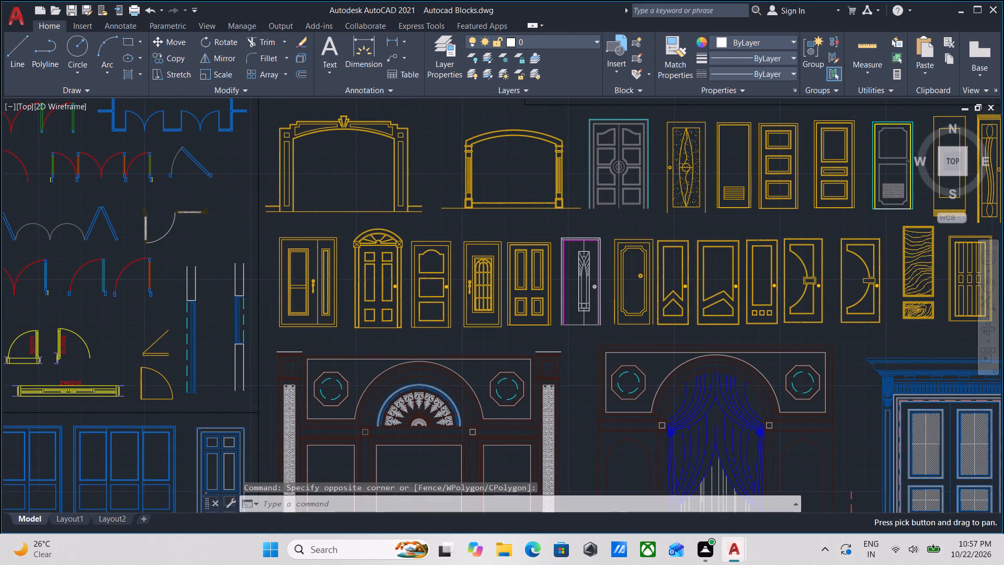
{"action": "scroll", "coordinate": [384, 330], "scroll_direction": "up", "scroll_amount": 1}
{"action": "scroll", "coordinate": [475, 341], "scroll_direction": "down", "scroll_amount": 1}
{"action": "middle_click_drag", "start_coordinate": [466, 337], "coordinate": [180, 342]}
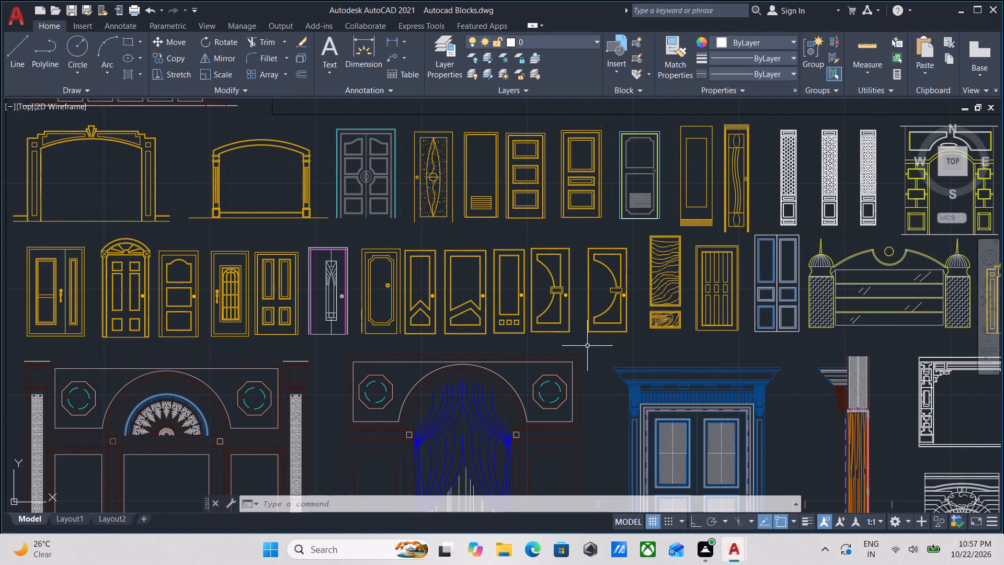
{"action": "scroll", "coordinate": [587, 346], "scroll_direction": "down", "scroll_amount": 1}
{"action": "middle_click_drag", "start_coordinate": [587, 346], "coordinate": [514, 355]}
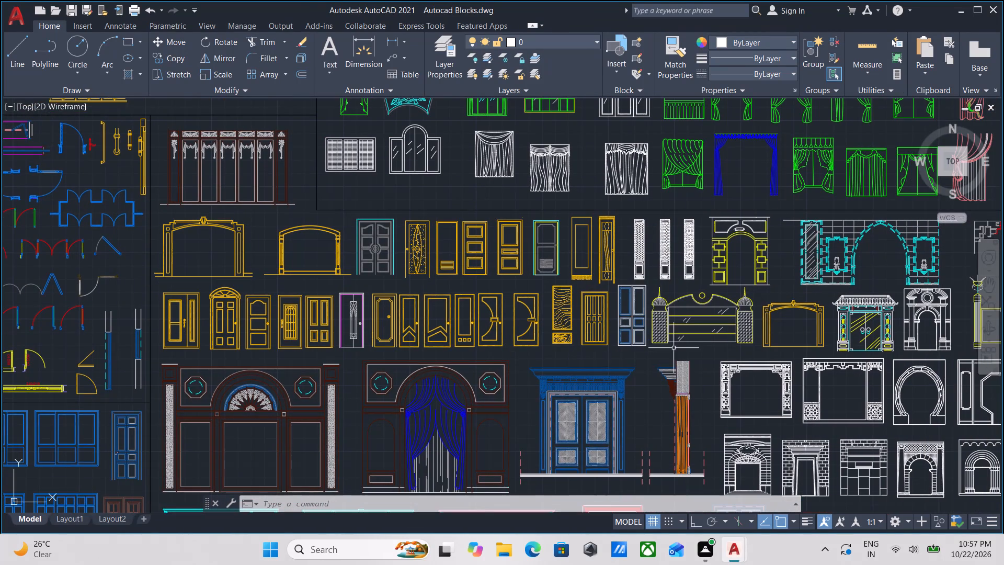
{"action": "scroll", "coordinate": [674, 348], "scroll_direction": "up", "scroll_amount": 2}
{"action": "middle_click_drag", "start_coordinate": [573, 345], "coordinate": [740, 347]}
{"action": "scroll", "coordinate": [387, 354], "scroll_direction": "down", "scroll_amount": 2}
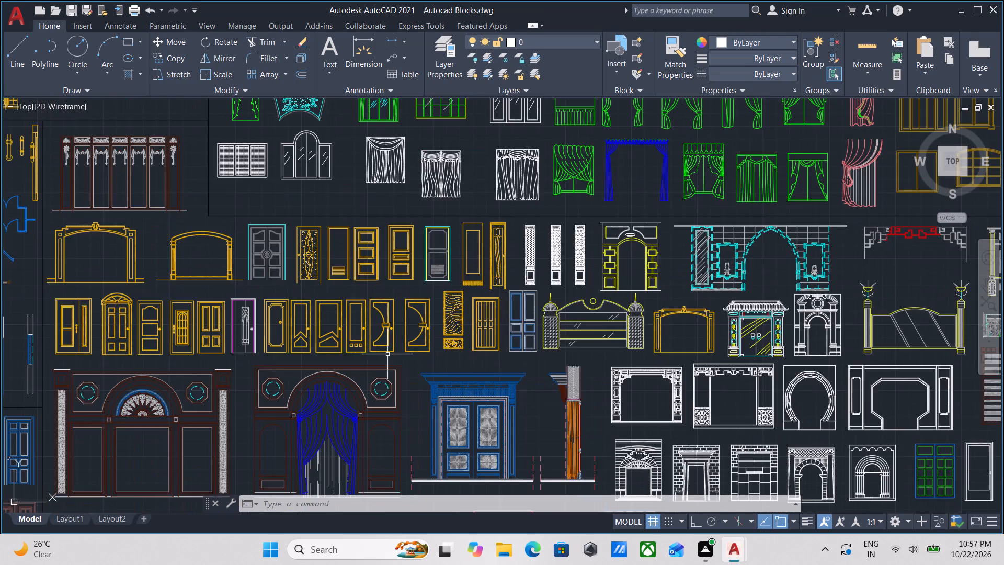
{"action": "middle_click_drag", "start_coordinate": [402, 352], "coordinate": [652, 337]}
{"action": "scroll", "coordinate": [462, 333], "scroll_direction": "up", "scroll_amount": 2}
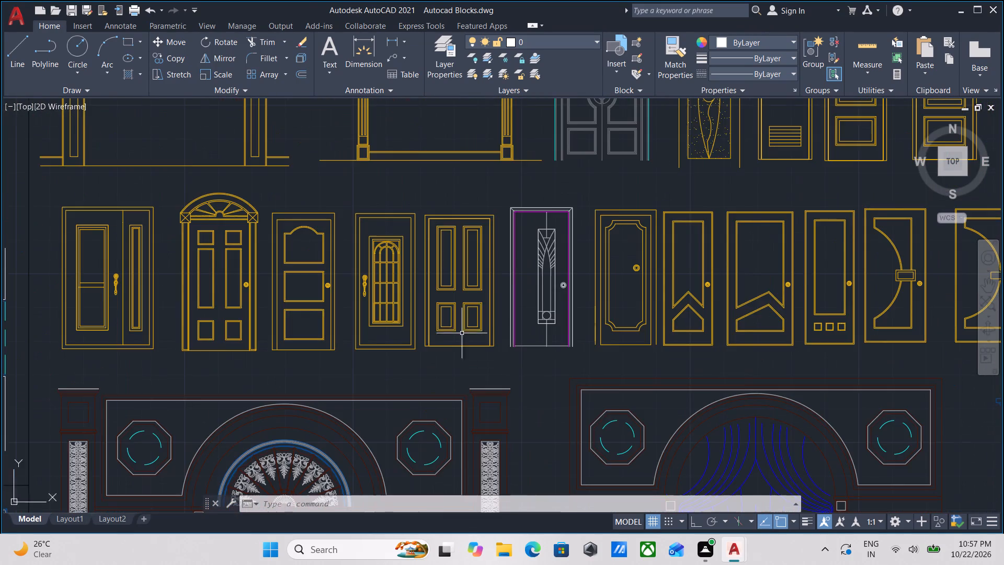
{"action": "scroll", "coordinate": [462, 333], "scroll_direction": "up", "scroll_amount": 1}
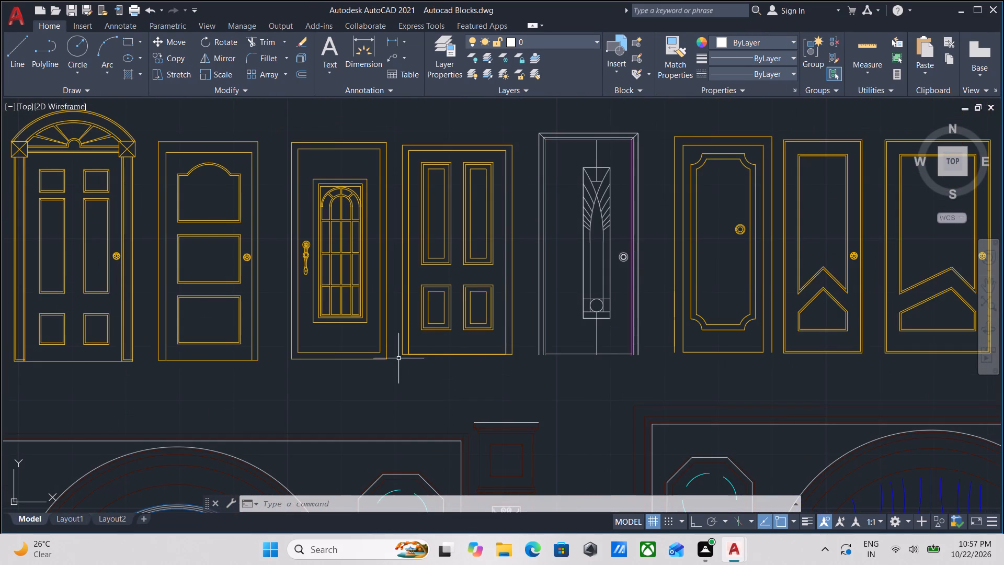
Copy the elevation door with the arched, gridded glass panel and long handle to the clipboard.
{"action": "left_click", "coordinate": [393, 370]}
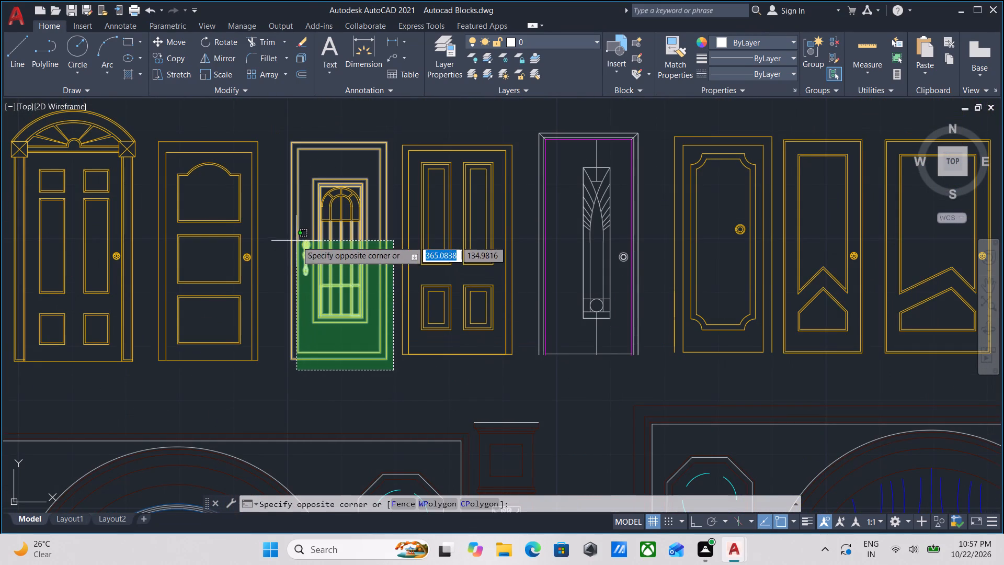
{"action": "middle_click_drag", "start_coordinate": [298, 243], "coordinate": [340, 369]}
{"action": "left_click", "coordinate": [320, 244]}
{"action": "middle_click_drag", "start_coordinate": [332, 265], "coordinate": [370, 217]}
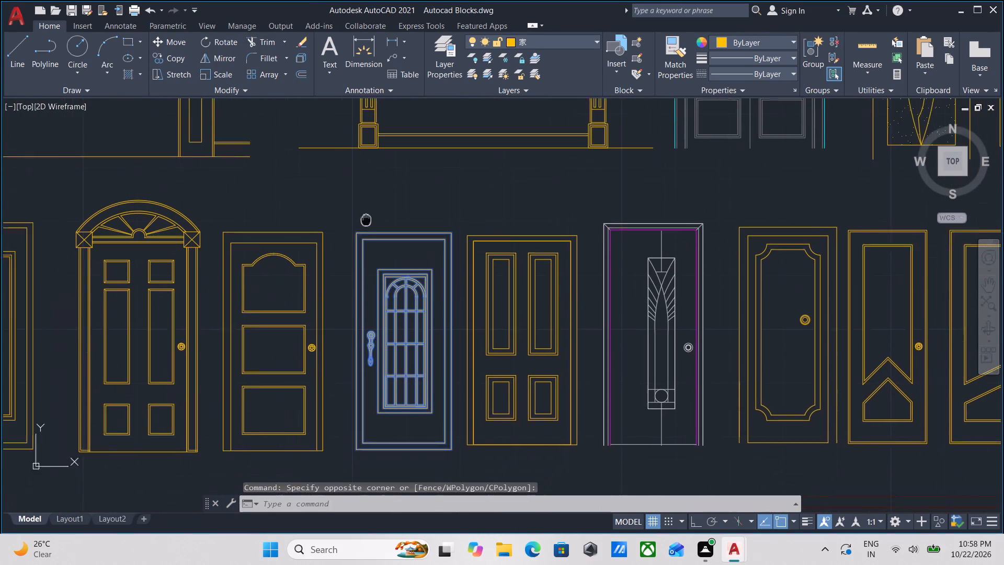
{"action": "middle_click_drag", "start_coordinate": [370, 217], "coordinate": [372, 216]}
{"action": "middle_click_drag", "start_coordinate": [412, 312], "coordinate": [554, 303]}
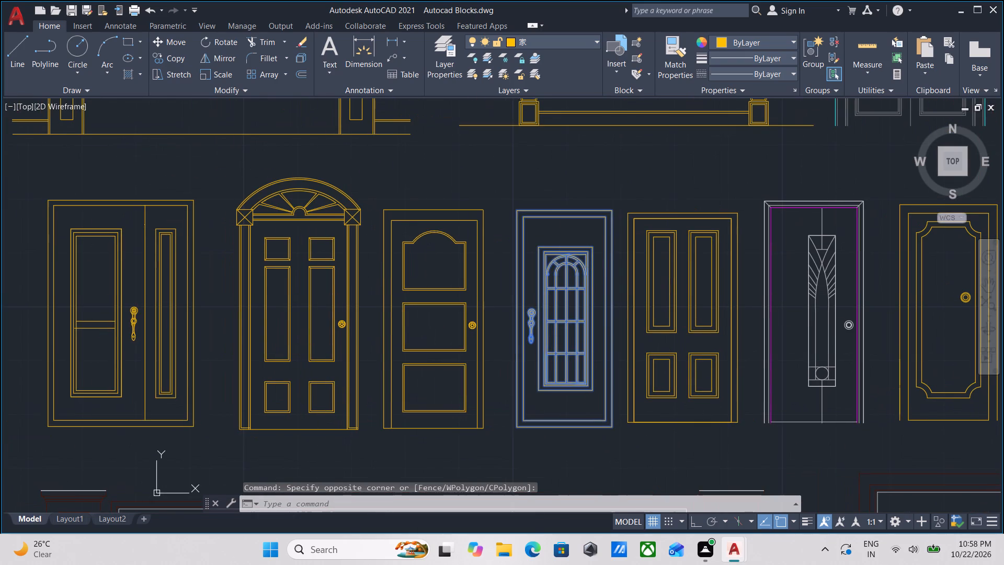
{"action": "key", "text": "ctrl+c"}
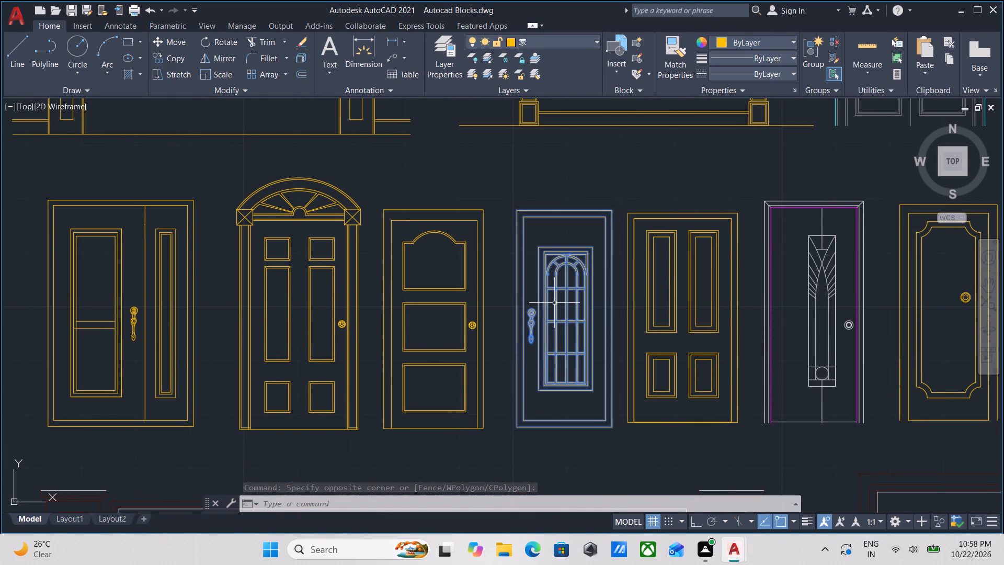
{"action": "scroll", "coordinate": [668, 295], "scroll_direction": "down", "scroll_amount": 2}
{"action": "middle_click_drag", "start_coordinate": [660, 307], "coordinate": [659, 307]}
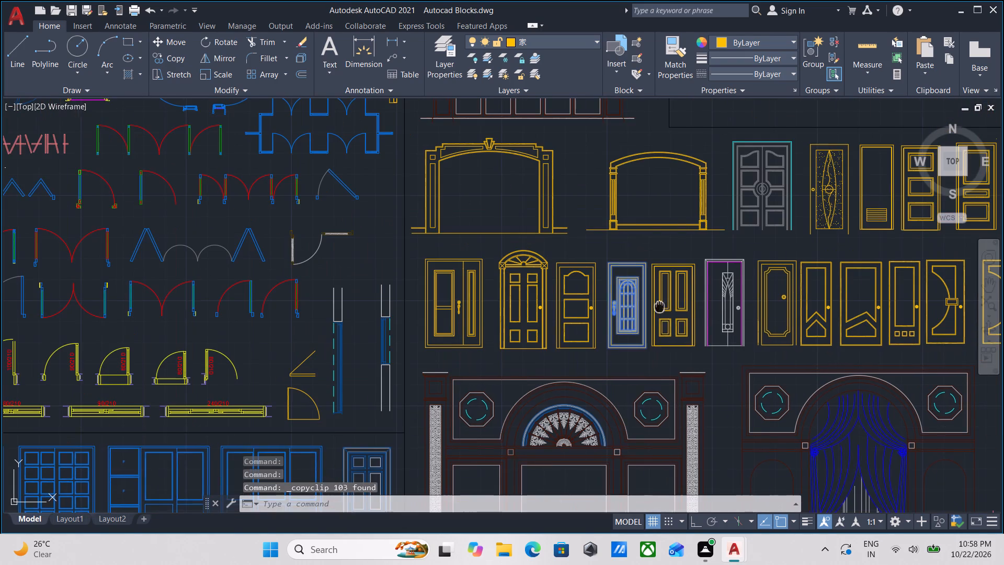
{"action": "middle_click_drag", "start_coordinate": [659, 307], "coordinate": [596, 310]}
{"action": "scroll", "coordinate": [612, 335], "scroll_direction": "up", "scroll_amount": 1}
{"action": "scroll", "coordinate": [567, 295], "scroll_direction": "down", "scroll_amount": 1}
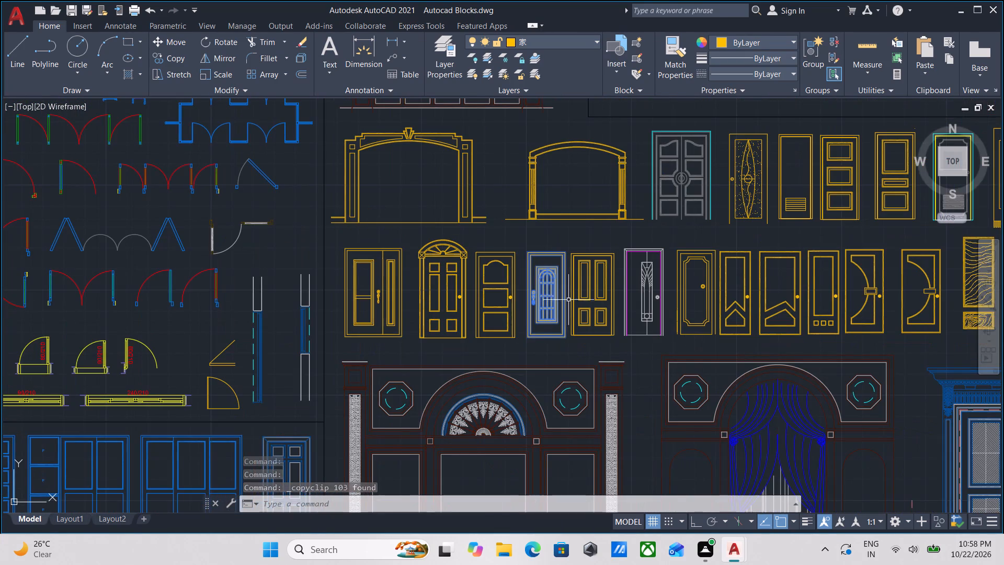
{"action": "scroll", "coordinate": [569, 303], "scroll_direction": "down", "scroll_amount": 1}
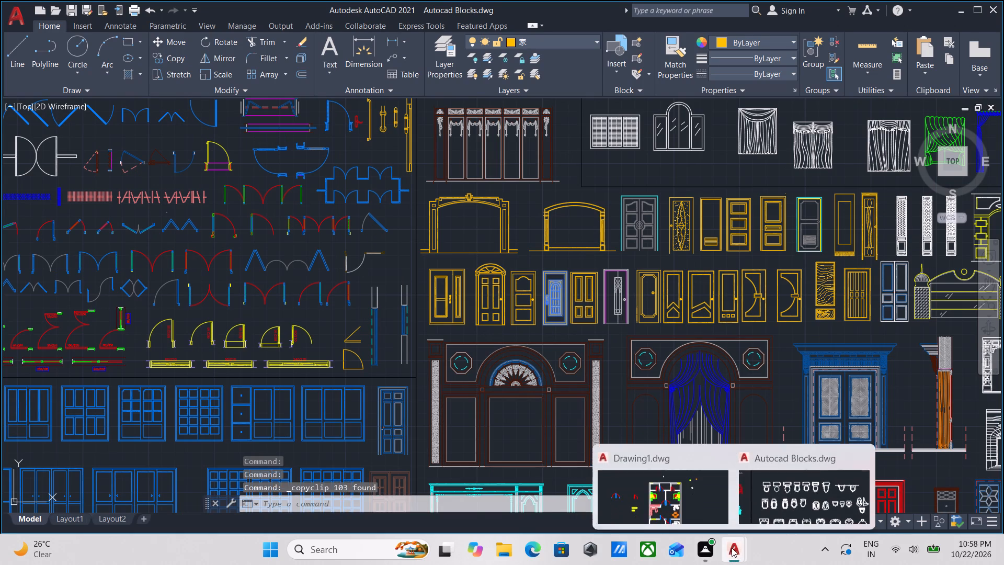
Switch to Drawing1 and paste the copied door in the empty area below the height lines, west of the projection lines.
{"action": "left_click", "coordinate": [695, 498]}
{"action": "scroll", "coordinate": [537, 295], "scroll_direction": "down", "scroll_amount": 2}
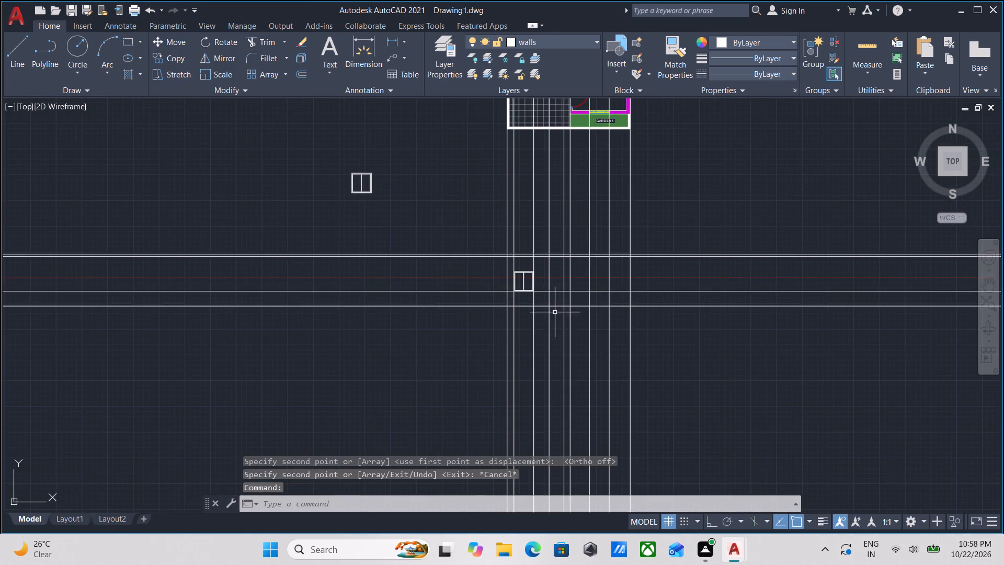
{"action": "scroll", "coordinate": [556, 314], "scroll_direction": "up", "scroll_amount": 2}
{"action": "scroll", "coordinate": [743, 293], "scroll_direction": "down", "scroll_amount": 1}
{"action": "middle_click_drag", "start_coordinate": [736, 298], "coordinate": [573, 406]}
{"action": "scroll", "coordinate": [574, 406], "scroll_direction": "down", "scroll_amount": 1}
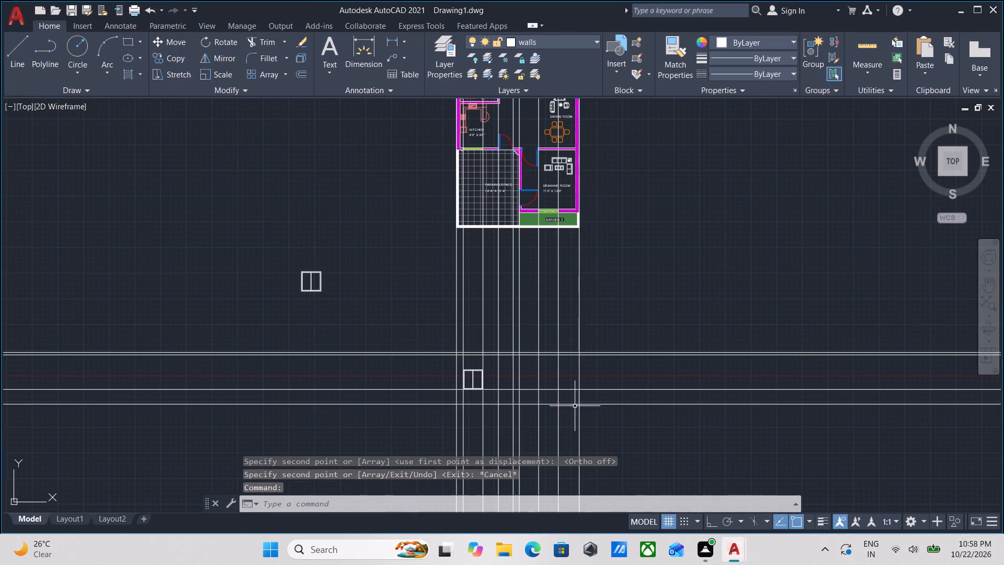
{"action": "middle_click_drag", "start_coordinate": [615, 444], "coordinate": [630, 401]}
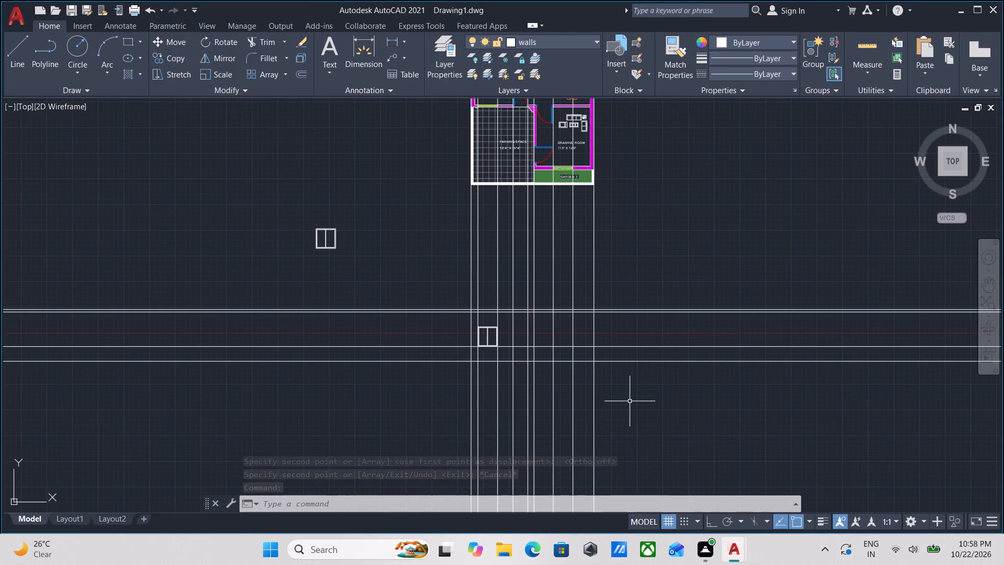
{"action": "scroll", "coordinate": [522, 399], "scroll_direction": "up", "scroll_amount": 1}
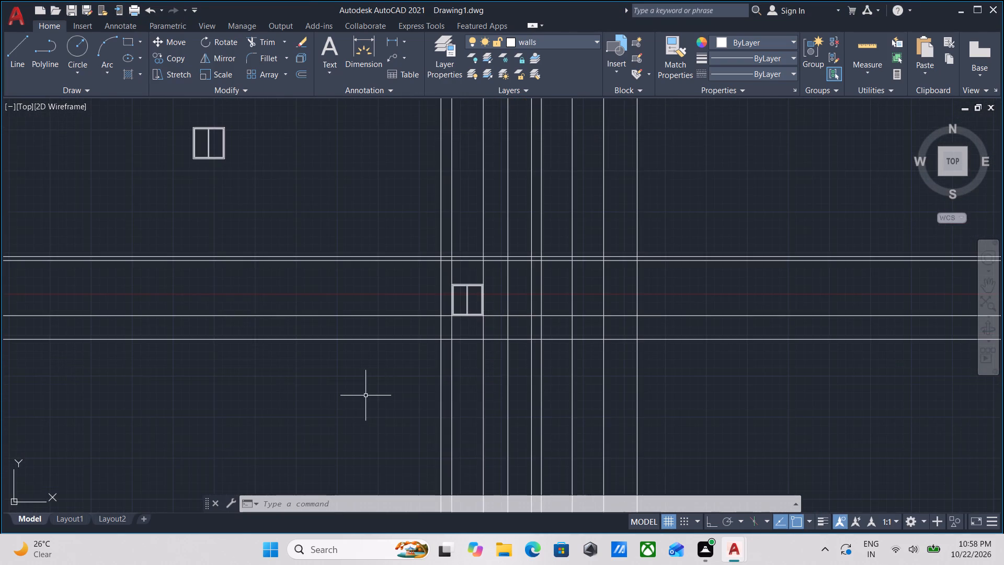
{"action": "middle_click_drag", "start_coordinate": [367, 393], "coordinate": [654, 312]}
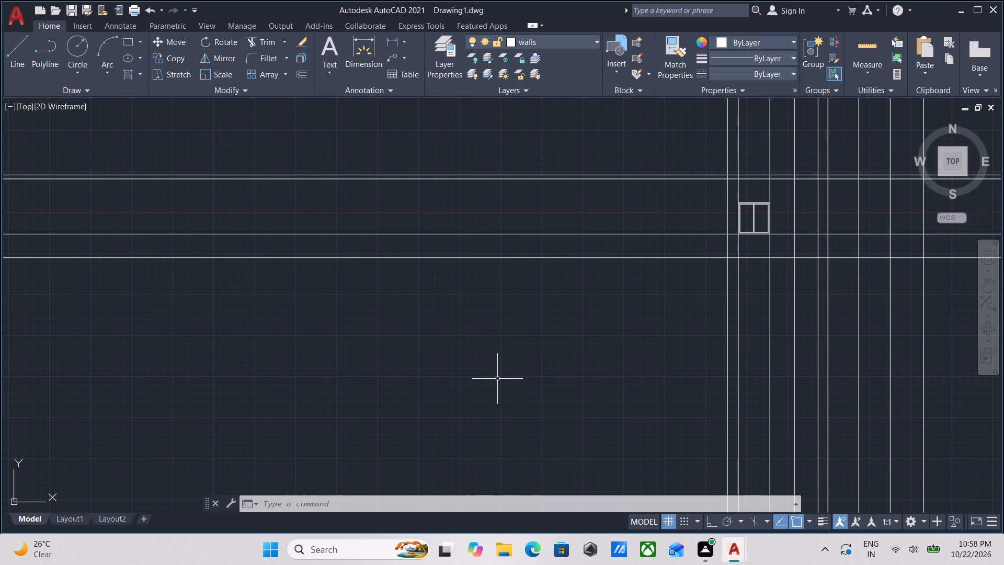
{"action": "key", "text": "ctrl+v"}
{"action": "left_click", "coordinate": [459, 347]}
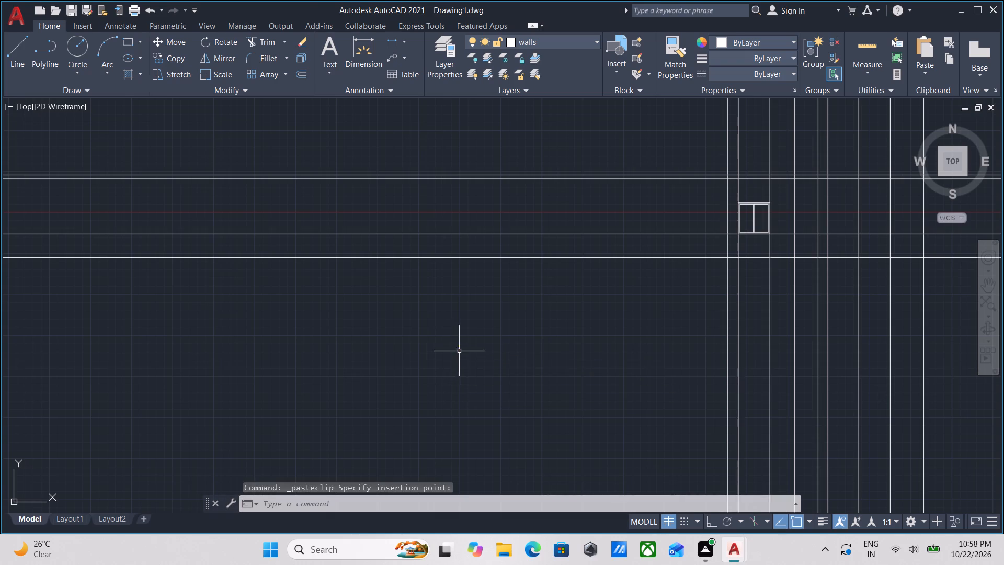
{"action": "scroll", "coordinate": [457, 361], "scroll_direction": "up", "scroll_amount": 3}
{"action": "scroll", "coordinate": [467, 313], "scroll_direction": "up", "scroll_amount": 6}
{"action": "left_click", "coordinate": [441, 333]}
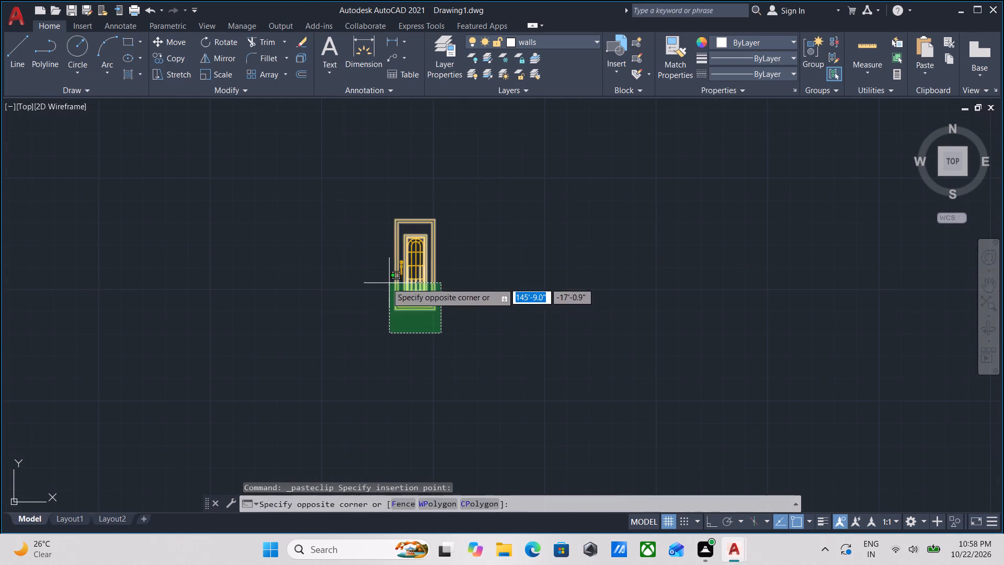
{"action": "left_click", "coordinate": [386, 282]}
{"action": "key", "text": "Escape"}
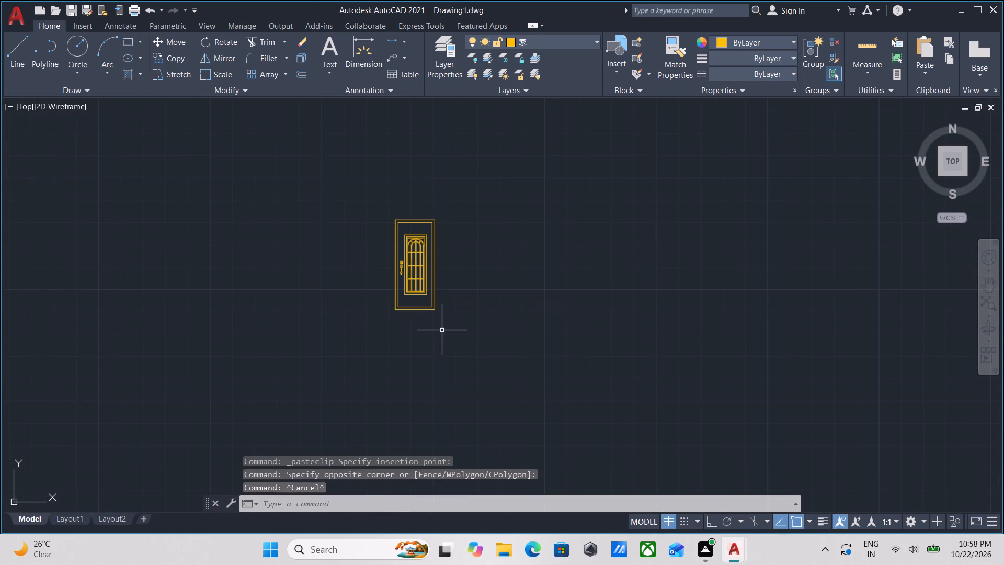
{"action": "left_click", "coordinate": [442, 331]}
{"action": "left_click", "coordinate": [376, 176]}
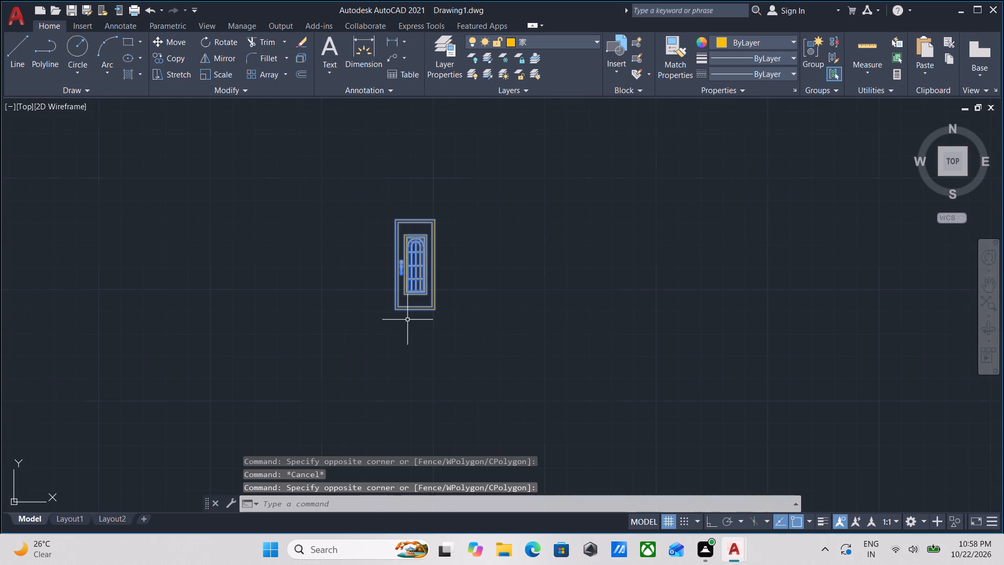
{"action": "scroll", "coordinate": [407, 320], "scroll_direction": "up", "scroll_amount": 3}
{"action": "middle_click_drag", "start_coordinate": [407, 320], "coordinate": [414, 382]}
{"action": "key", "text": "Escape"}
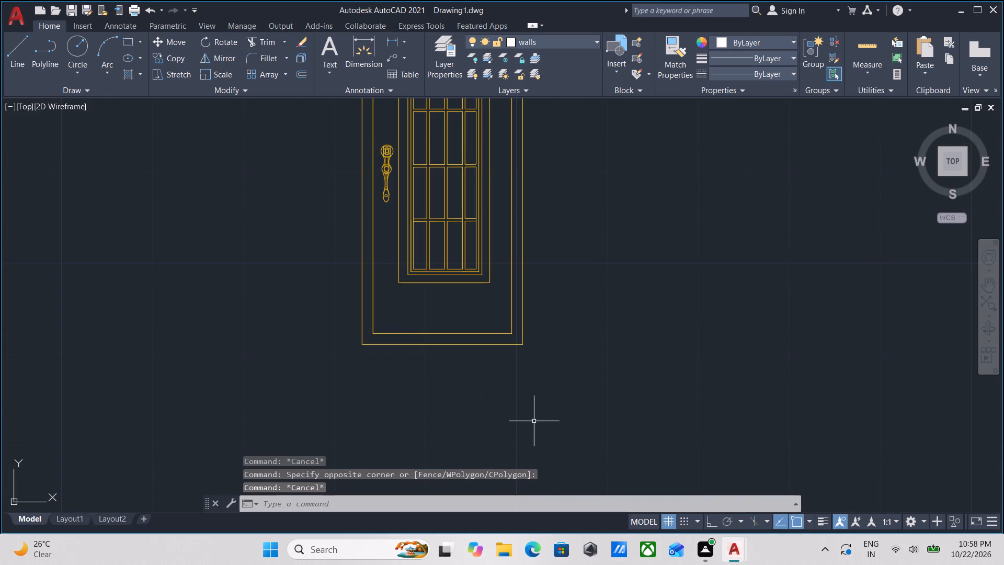
Group all the objects of the pasted elevation door into a single group.
{"action": "left_click", "coordinate": [534, 421]}
{"action": "middle_click_drag", "start_coordinate": [350, 165], "coordinate": [354, 285]}
{"action": "scroll", "coordinate": [355, 282], "scroll_direction": "up", "scroll_amount": 1}
{"action": "scroll", "coordinate": [349, 119], "scroll_direction": "down", "scroll_amount": 1}
{"action": "middle_click_drag", "start_coordinate": [349, 119], "coordinate": [385, 298]}
{"action": "scroll", "coordinate": [385, 298], "scroll_direction": "up", "scroll_amount": 1}
{"action": "left_click", "coordinate": [380, 123]}
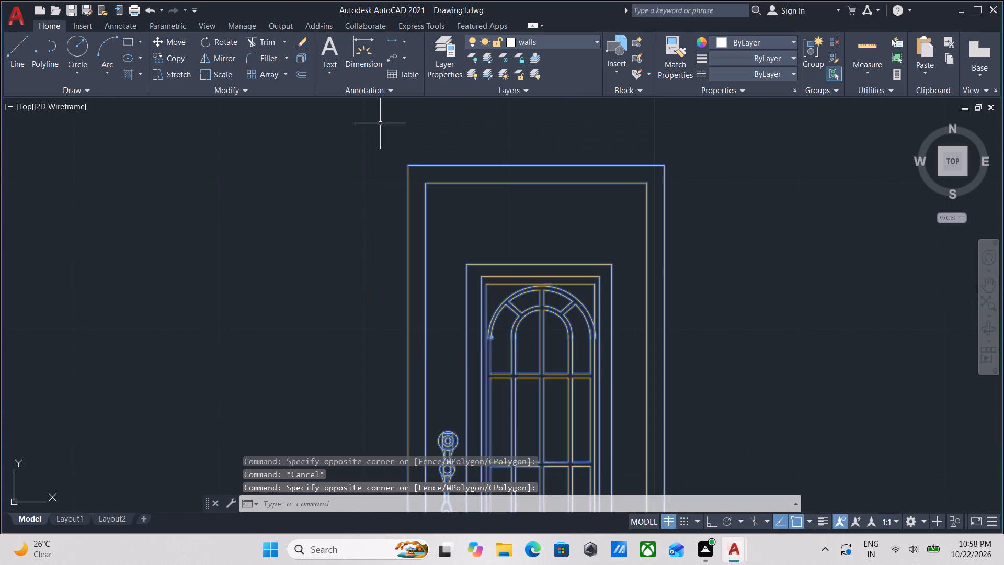
{"action": "scroll", "coordinate": [392, 160], "scroll_direction": "down", "scroll_amount": 1}
{"action": "middle_click_drag", "start_coordinate": [392, 160], "coordinate": [398, 149]}
{"action": "key", "text": "g"}
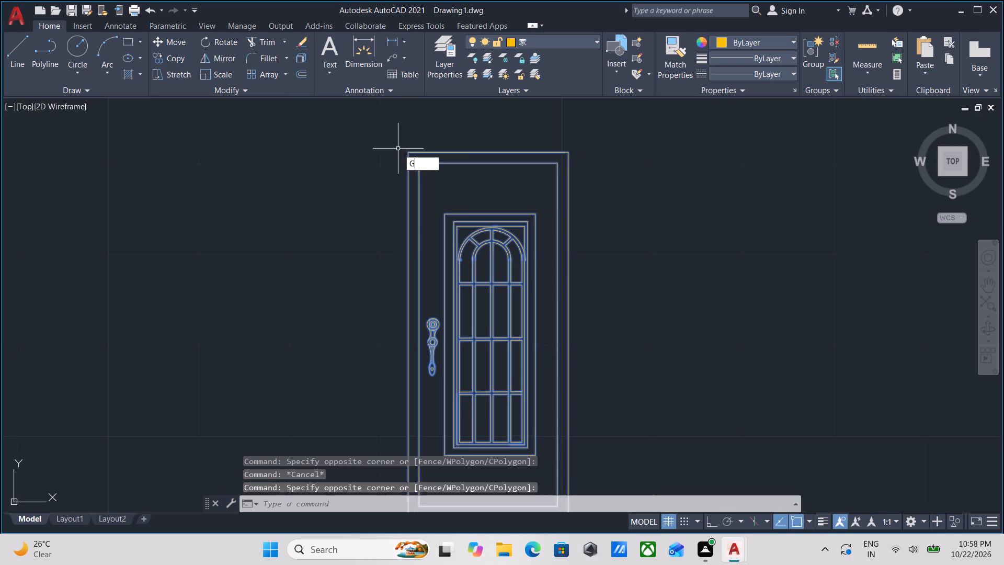
{"action": "key", "text": "Return"}
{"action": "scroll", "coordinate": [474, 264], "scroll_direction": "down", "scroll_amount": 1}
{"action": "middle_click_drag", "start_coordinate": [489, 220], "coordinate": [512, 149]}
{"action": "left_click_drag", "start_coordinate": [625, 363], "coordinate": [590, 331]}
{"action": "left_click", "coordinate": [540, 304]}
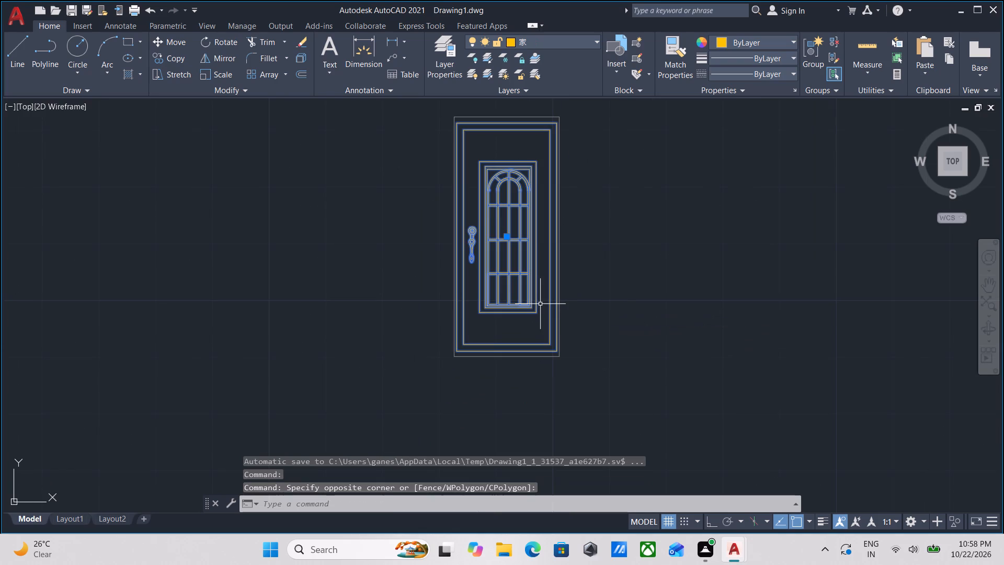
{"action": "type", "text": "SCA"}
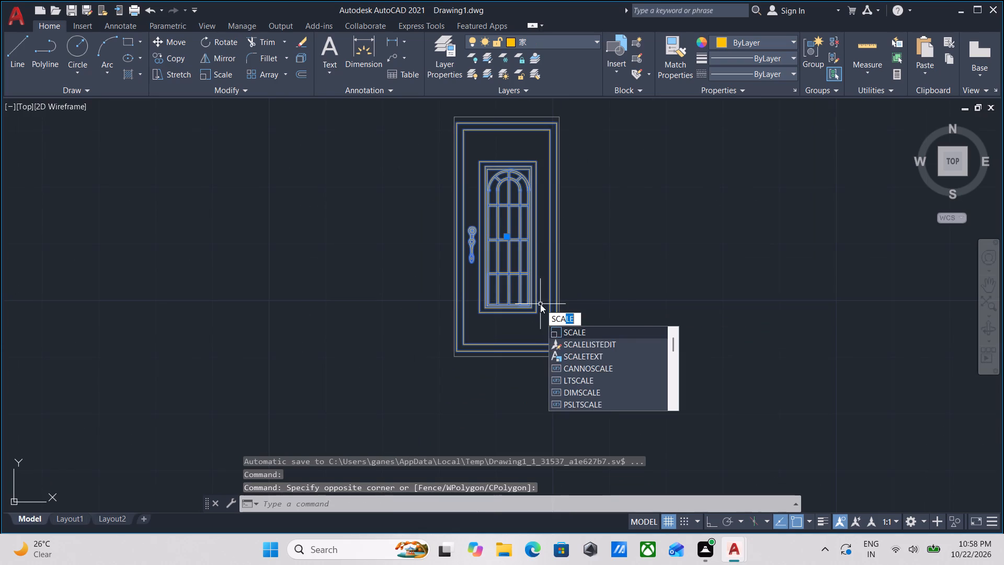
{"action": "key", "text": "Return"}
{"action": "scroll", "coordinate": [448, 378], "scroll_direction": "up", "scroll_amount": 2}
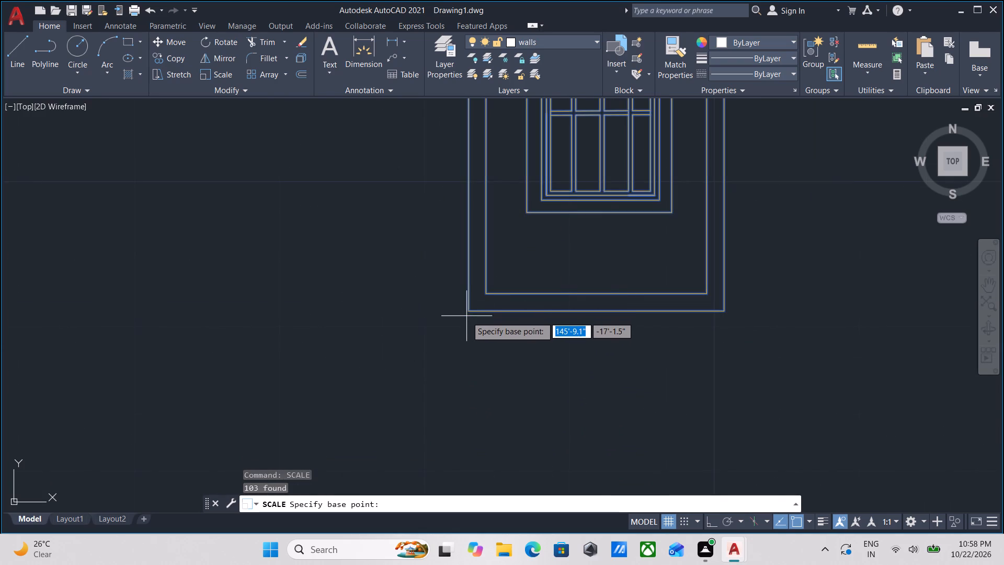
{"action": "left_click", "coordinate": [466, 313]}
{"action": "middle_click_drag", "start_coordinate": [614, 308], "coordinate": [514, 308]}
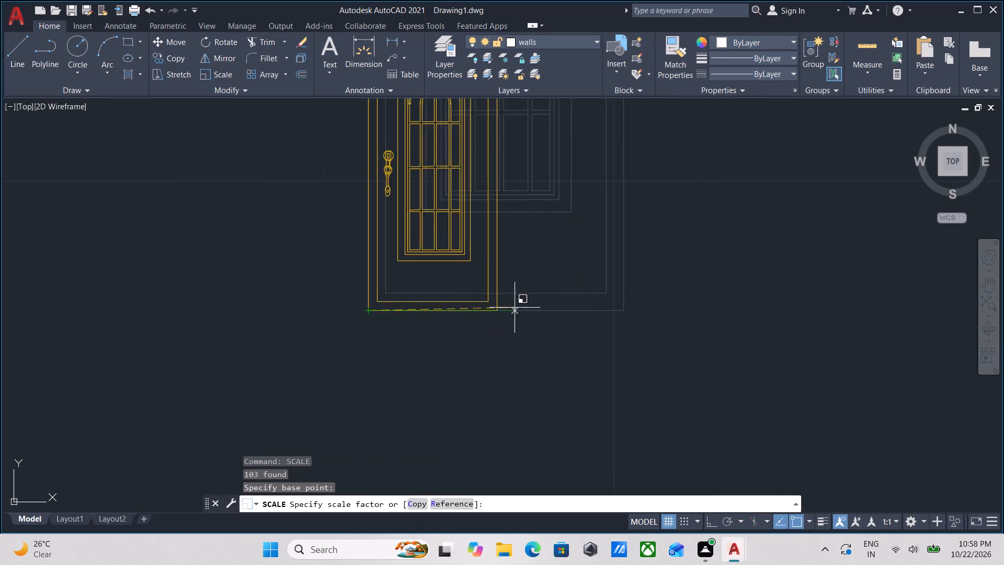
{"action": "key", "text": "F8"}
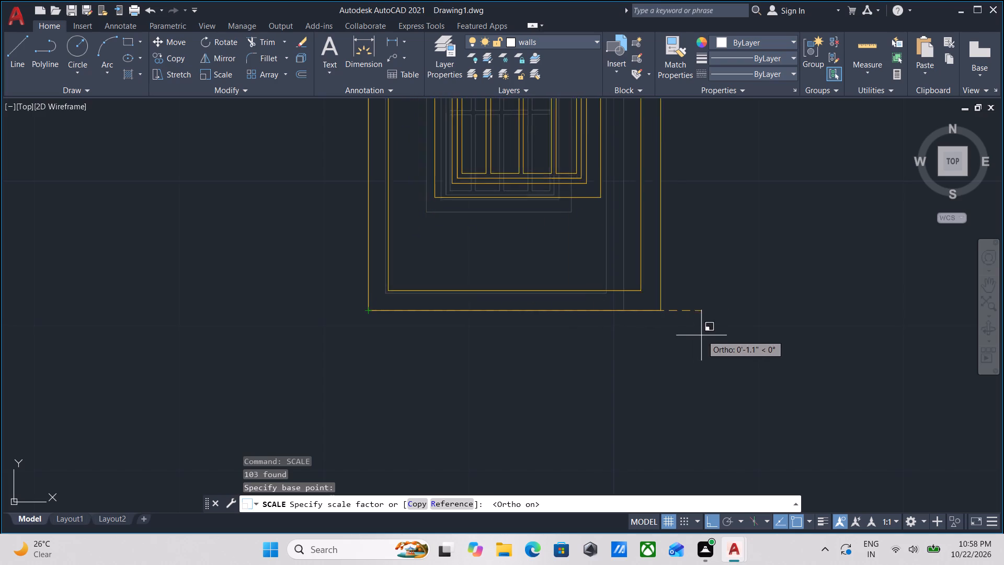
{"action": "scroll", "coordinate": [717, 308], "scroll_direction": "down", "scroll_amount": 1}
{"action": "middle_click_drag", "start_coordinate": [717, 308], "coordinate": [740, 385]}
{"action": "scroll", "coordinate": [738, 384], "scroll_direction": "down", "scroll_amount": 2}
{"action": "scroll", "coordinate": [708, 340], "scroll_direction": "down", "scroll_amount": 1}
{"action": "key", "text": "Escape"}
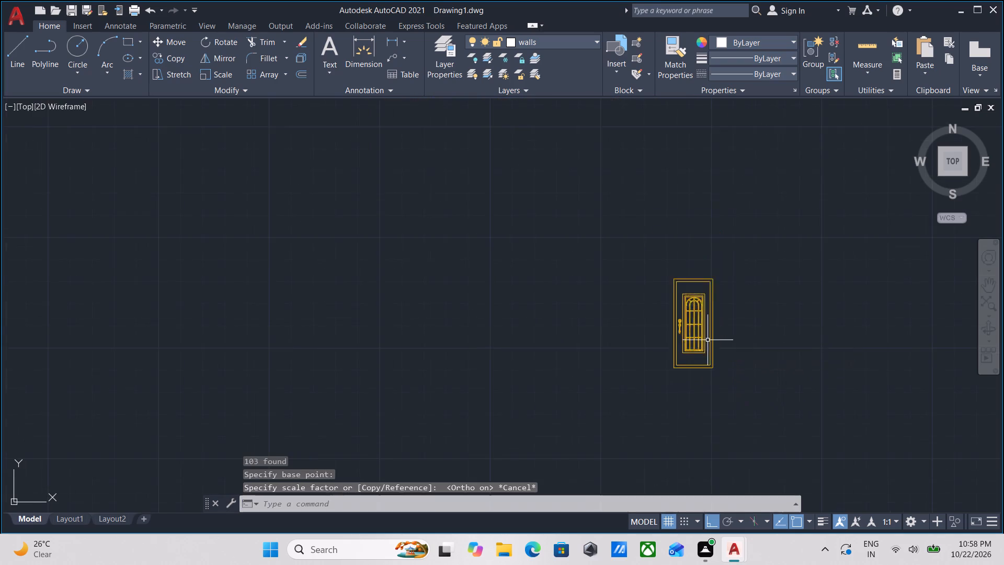
Scale the grouped elevation door by reference from its bottom-left corner, using its bottom edge as reference and 4' as the new length.
{"action": "scroll", "coordinate": [708, 340], "scroll_direction": "down", "scroll_amount": 1}
{"action": "middle_click_drag", "start_coordinate": [717, 321], "coordinate": [488, 306]}
{"action": "scroll", "coordinate": [496, 335], "scroll_direction": "up", "scroll_amount": 3}
{"action": "left_click", "coordinate": [454, 399]}
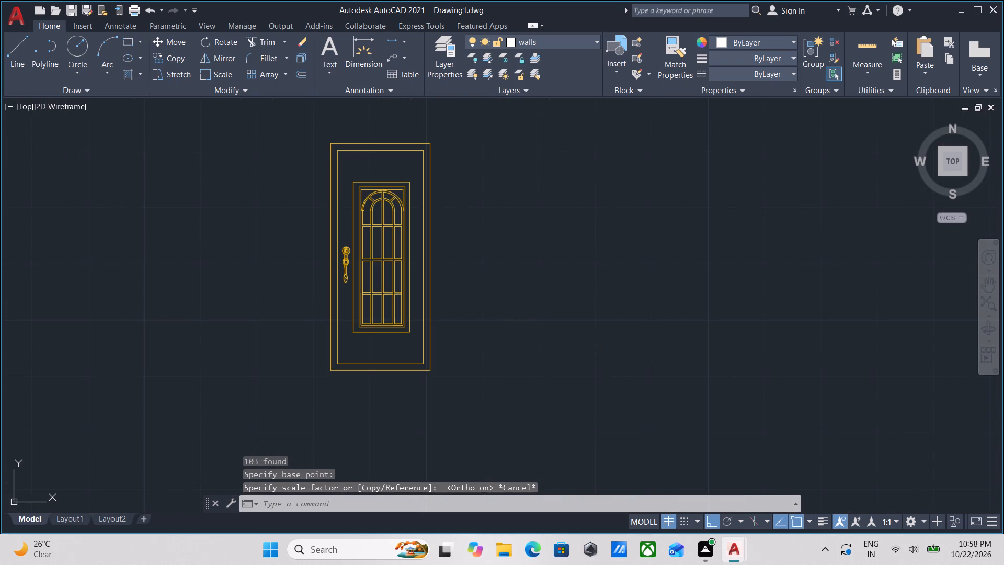
{"action": "left_click", "coordinate": [404, 358]}
{"action": "type", "text": "SCA"}
{"action": "key", "text": "Return"}
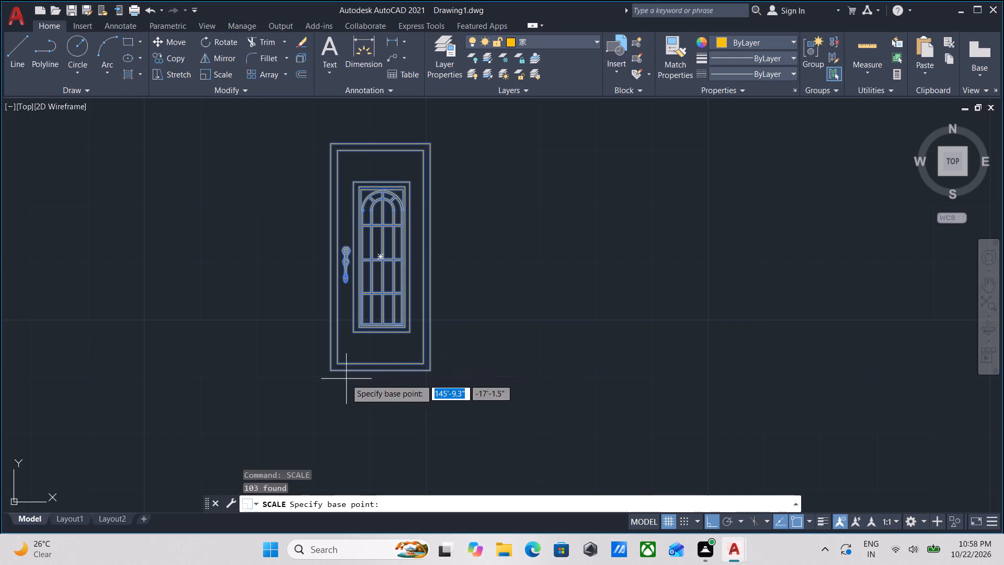
{"action": "scroll", "coordinate": [344, 380], "scroll_direction": "up", "scroll_amount": 3}
{"action": "left_click", "coordinate": [293, 345]}
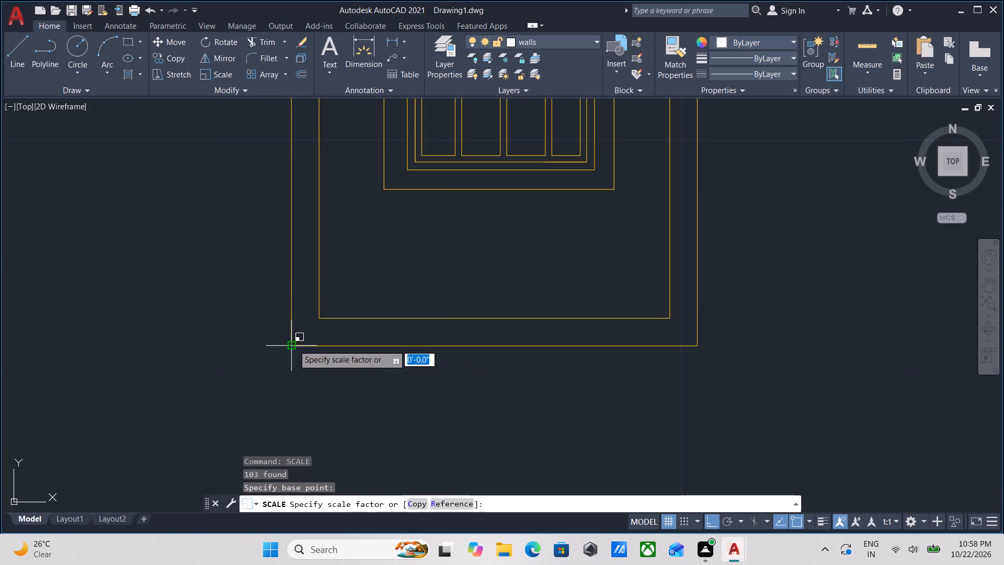
{"action": "key", "text": "F8"}
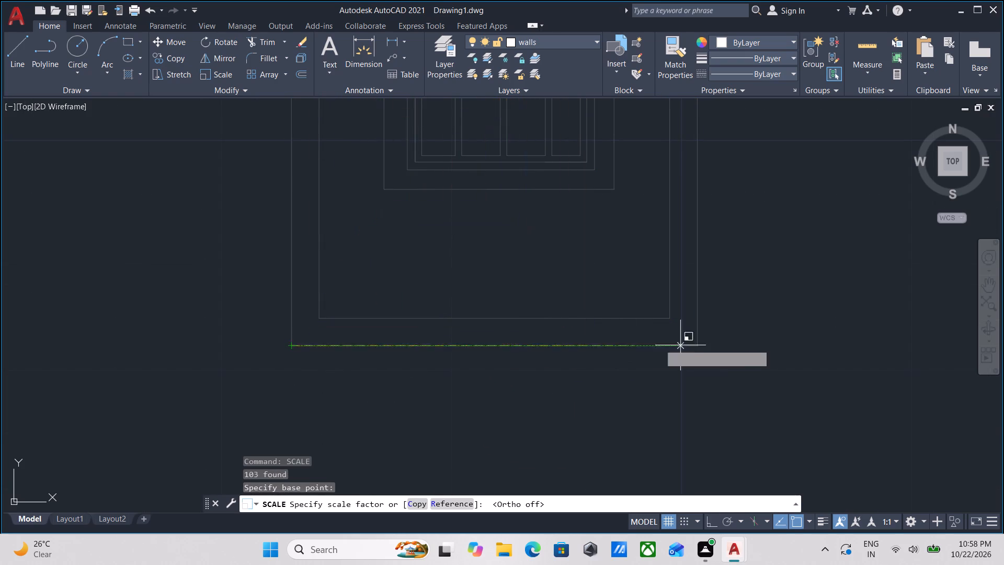
{"action": "scroll", "coordinate": [701, 345], "scroll_direction": "down", "scroll_amount": 2}
{"action": "middle_click_drag", "start_coordinate": [701, 345], "coordinate": [781, 346]}
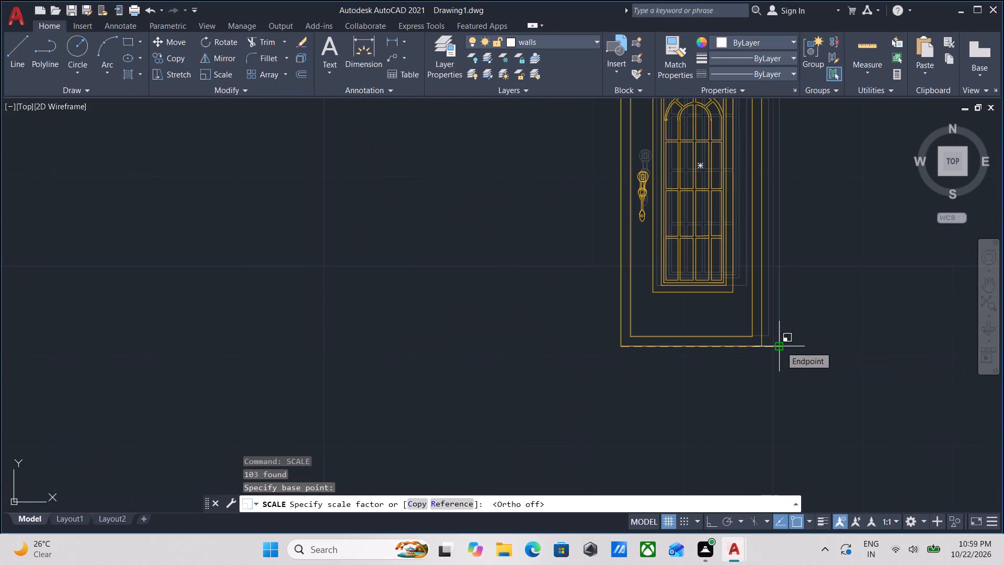
{"action": "key", "text": "r"}
{"action": "key", "text": "Return"}
{"action": "scroll", "coordinate": [643, 371], "scroll_direction": "up", "scroll_amount": 2}
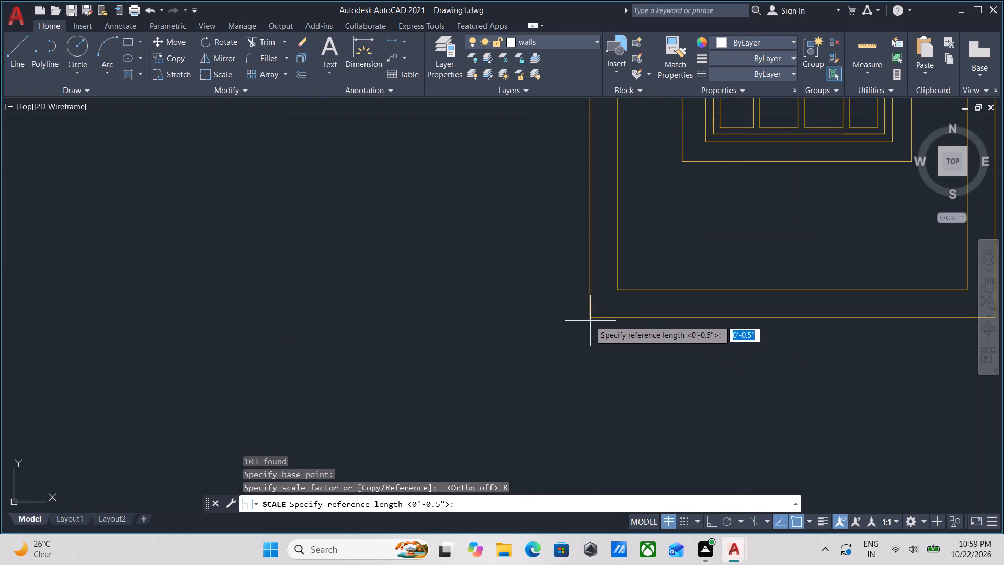
{"action": "left_click", "coordinate": [589, 319]}
{"action": "middle_click_drag", "start_coordinate": [804, 320], "coordinate": [588, 337]}
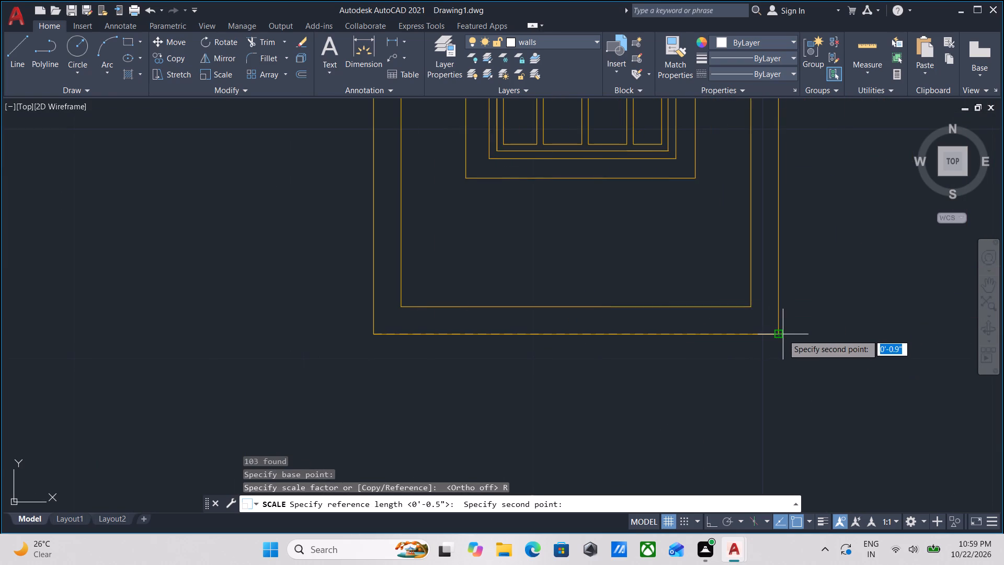
{"action": "left_click", "coordinate": [783, 334]}
{"action": "middle_click_drag", "start_coordinate": [966, 343], "coordinate": [828, 348]}
{"action": "key", "text": "F8"}
{"action": "scroll", "coordinate": [828, 347], "scroll_direction": "down", "scroll_amount": 2}
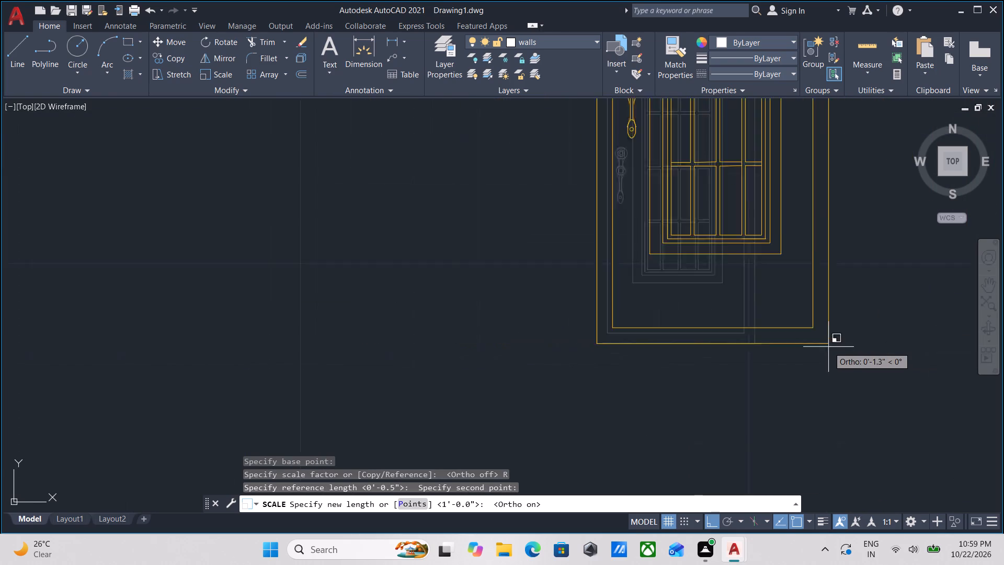
{"action": "scroll", "coordinate": [828, 347], "scroll_direction": "down", "scroll_amount": 2}
{"action": "middle_click_drag", "start_coordinate": [831, 345], "coordinate": [650, 333]}
{"action": "scroll", "coordinate": [786, 341], "scroll_direction": "down", "scroll_amount": 1}
{"action": "middle_click_drag", "start_coordinate": [785, 341], "coordinate": [742, 381]}
{"action": "scroll", "coordinate": [743, 382], "scroll_direction": "up", "scroll_amount": 1}
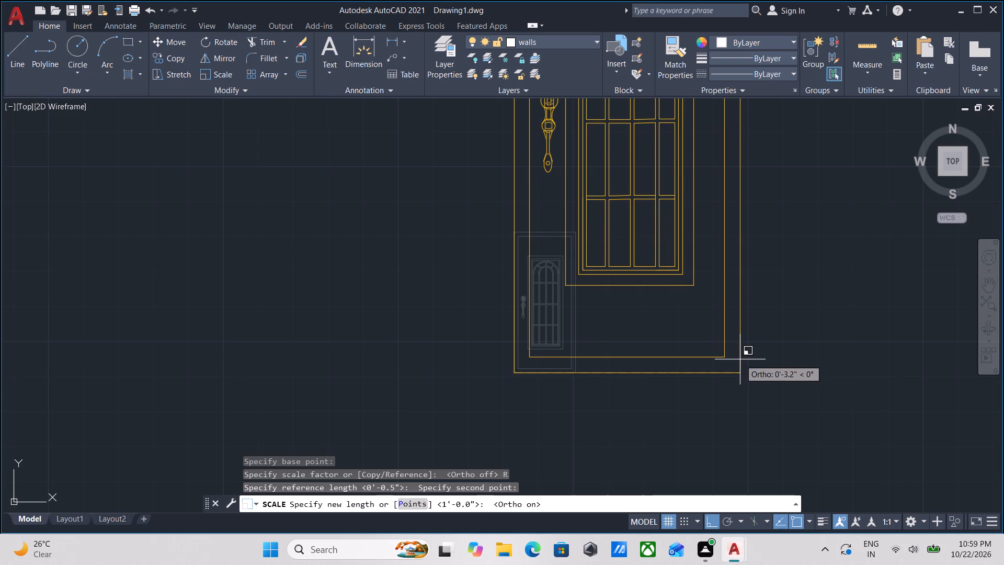
{"action": "key", "text": "4"}
{"action": "key", "text": "apostrophe"}
{"action": "key", "text": "Return"}
Measure the spacing between the two projection lines just east of the placed window's lines, without keeping a dimension.
{"action": "scroll", "coordinate": [740, 359], "scroll_direction": "down", "scroll_amount": 5}
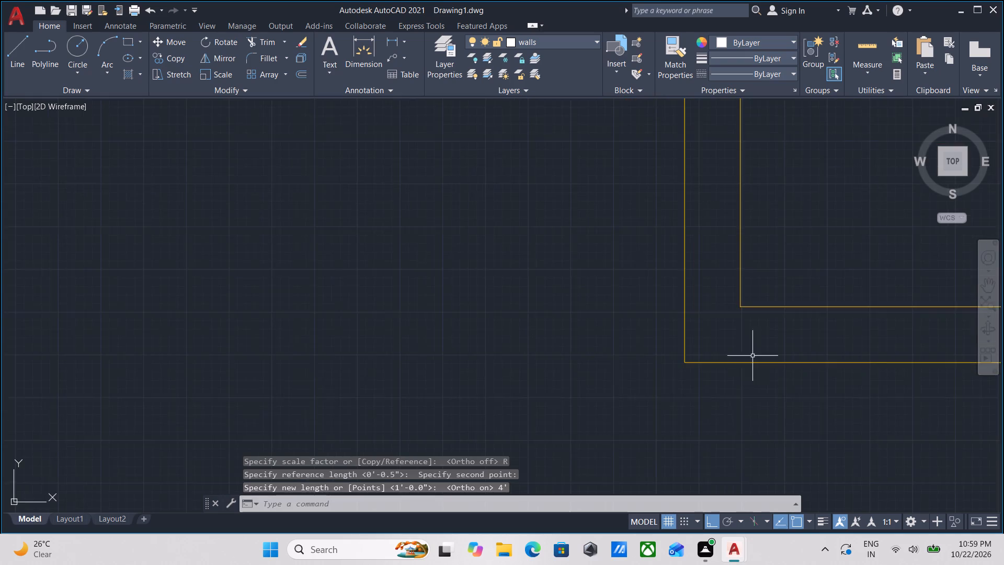
{"action": "scroll", "coordinate": [752, 356], "scroll_direction": "down", "scroll_amount": 5}
{"action": "middle_click_drag", "start_coordinate": [727, 353], "coordinate": [613, 357]}
{"action": "middle_click_drag", "start_coordinate": [756, 358], "coordinate": [493, 334]}
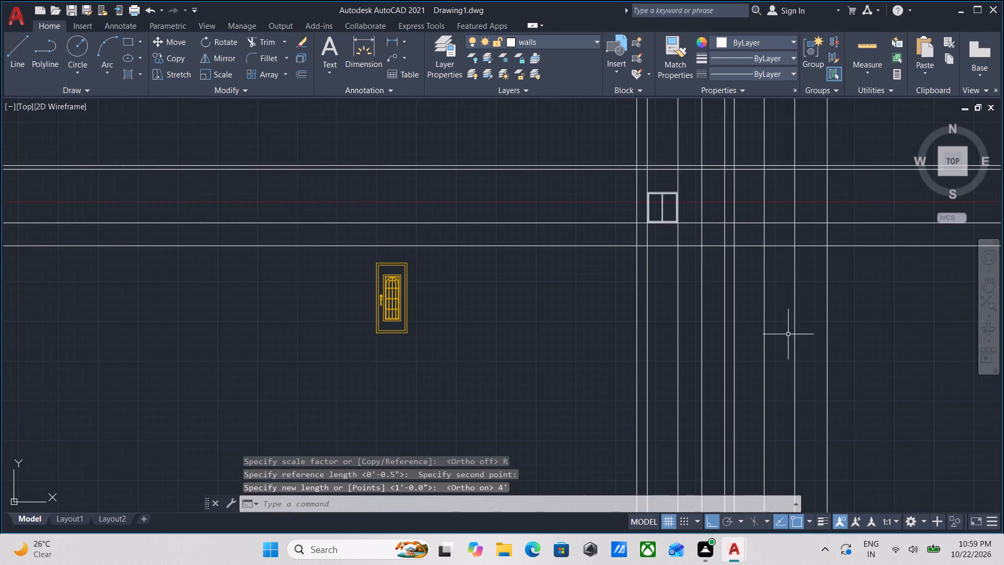
{"action": "middle_click_drag", "start_coordinate": [788, 334], "coordinate": [719, 501]}
{"action": "scroll", "coordinate": [710, 428], "scroll_direction": "down", "scroll_amount": 1}
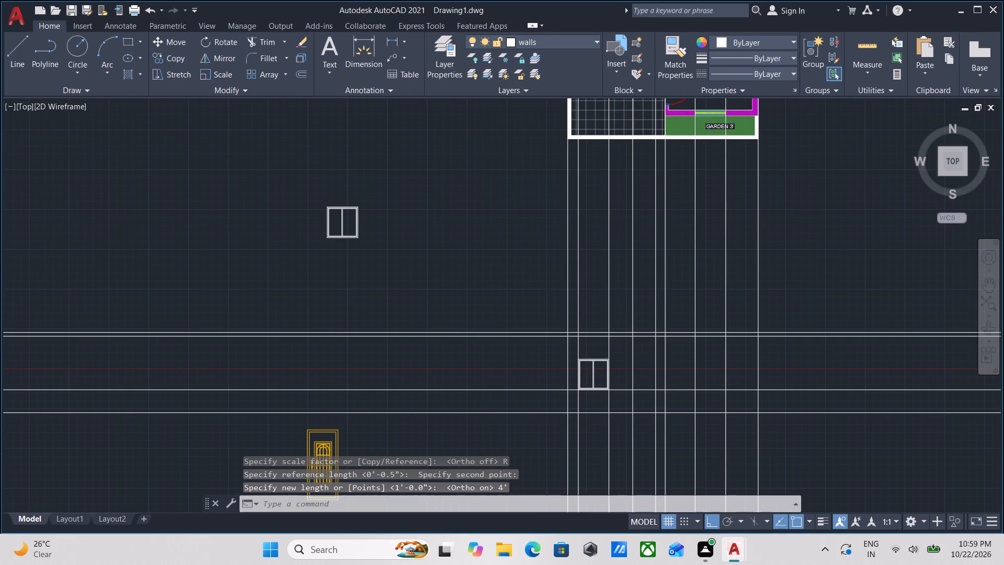
{"action": "scroll", "coordinate": [658, 436], "scroll_direction": "up", "scroll_amount": 2}
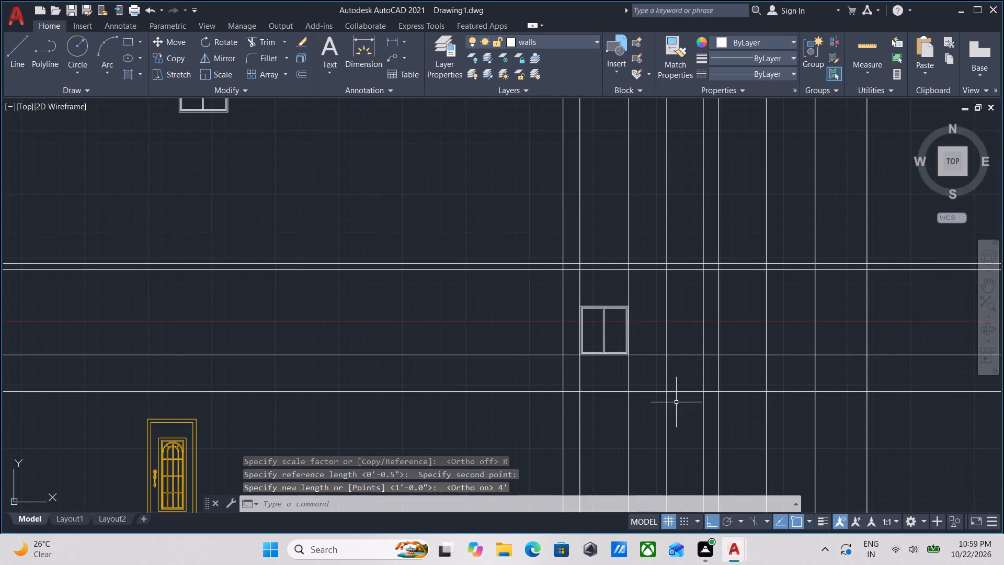
{"action": "middle_click_drag", "start_coordinate": [676, 402], "coordinate": [679, 417]}
{"action": "scroll", "coordinate": [677, 388], "scroll_direction": "up", "scroll_amount": 2}
{"action": "type", "text": "DLI"}
{"action": "key", "text": "Return"}
{"action": "scroll", "coordinate": [676, 389], "scroll_direction": "up", "scroll_amount": 1}
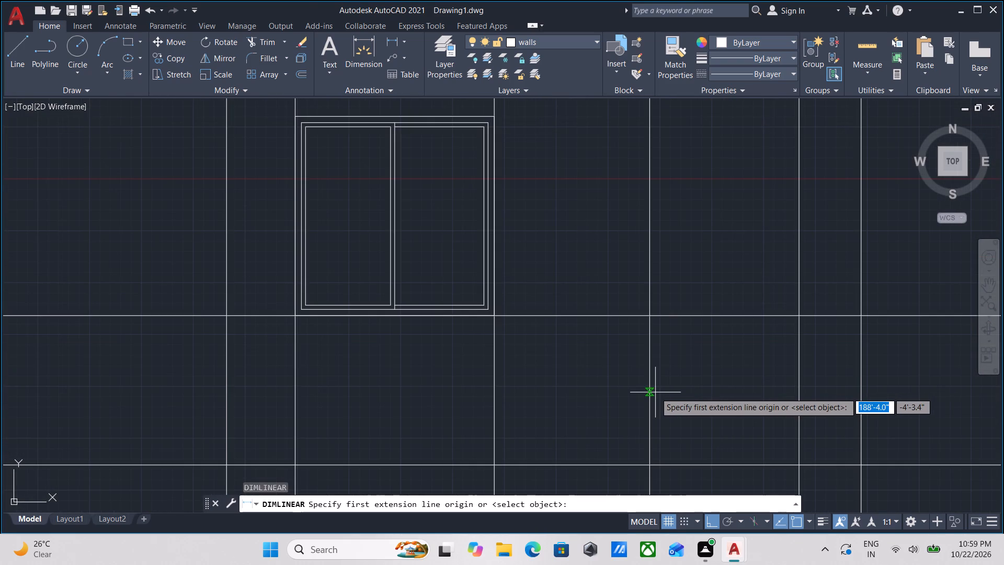
{"action": "left_click", "coordinate": [650, 393]}
{"action": "left_click", "coordinate": [798, 392]}
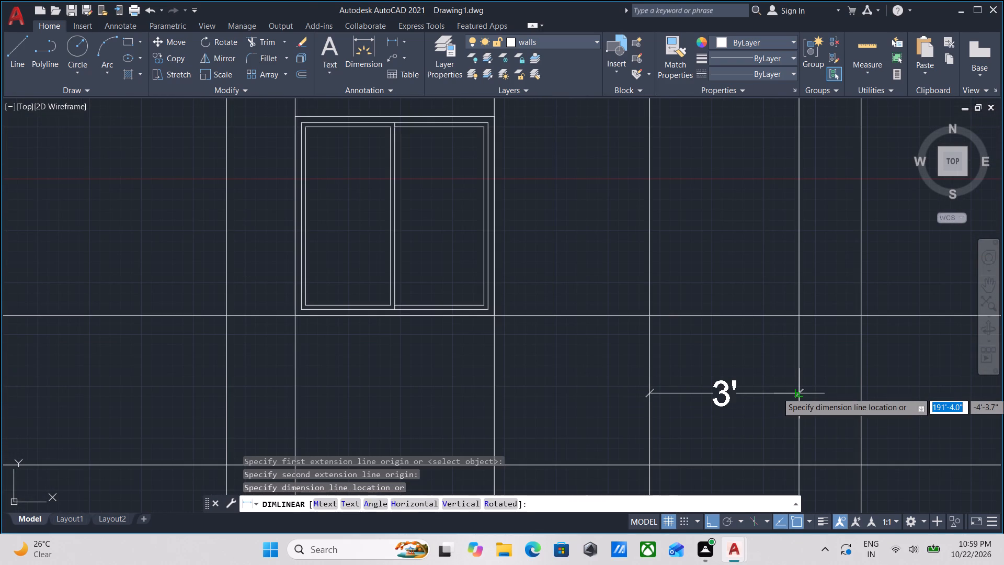
{"action": "scroll", "coordinate": [798, 392], "scroll_direction": "down", "scroll_amount": 1}
{"action": "key", "text": "Escape"}
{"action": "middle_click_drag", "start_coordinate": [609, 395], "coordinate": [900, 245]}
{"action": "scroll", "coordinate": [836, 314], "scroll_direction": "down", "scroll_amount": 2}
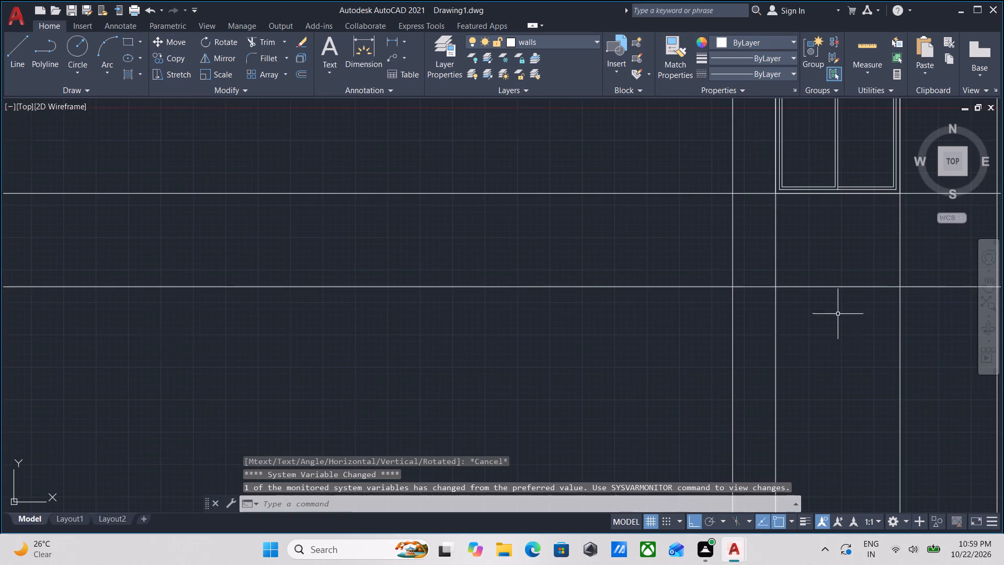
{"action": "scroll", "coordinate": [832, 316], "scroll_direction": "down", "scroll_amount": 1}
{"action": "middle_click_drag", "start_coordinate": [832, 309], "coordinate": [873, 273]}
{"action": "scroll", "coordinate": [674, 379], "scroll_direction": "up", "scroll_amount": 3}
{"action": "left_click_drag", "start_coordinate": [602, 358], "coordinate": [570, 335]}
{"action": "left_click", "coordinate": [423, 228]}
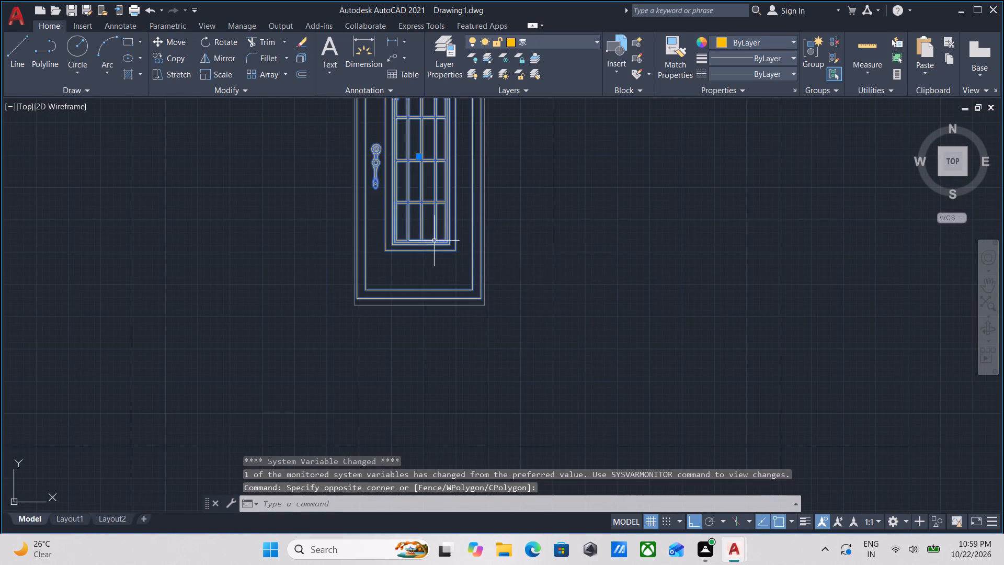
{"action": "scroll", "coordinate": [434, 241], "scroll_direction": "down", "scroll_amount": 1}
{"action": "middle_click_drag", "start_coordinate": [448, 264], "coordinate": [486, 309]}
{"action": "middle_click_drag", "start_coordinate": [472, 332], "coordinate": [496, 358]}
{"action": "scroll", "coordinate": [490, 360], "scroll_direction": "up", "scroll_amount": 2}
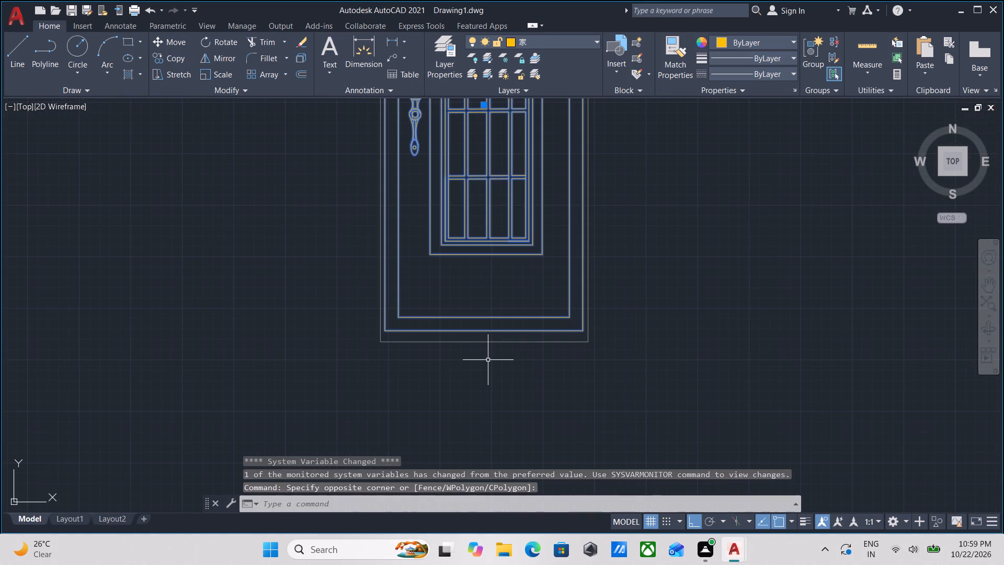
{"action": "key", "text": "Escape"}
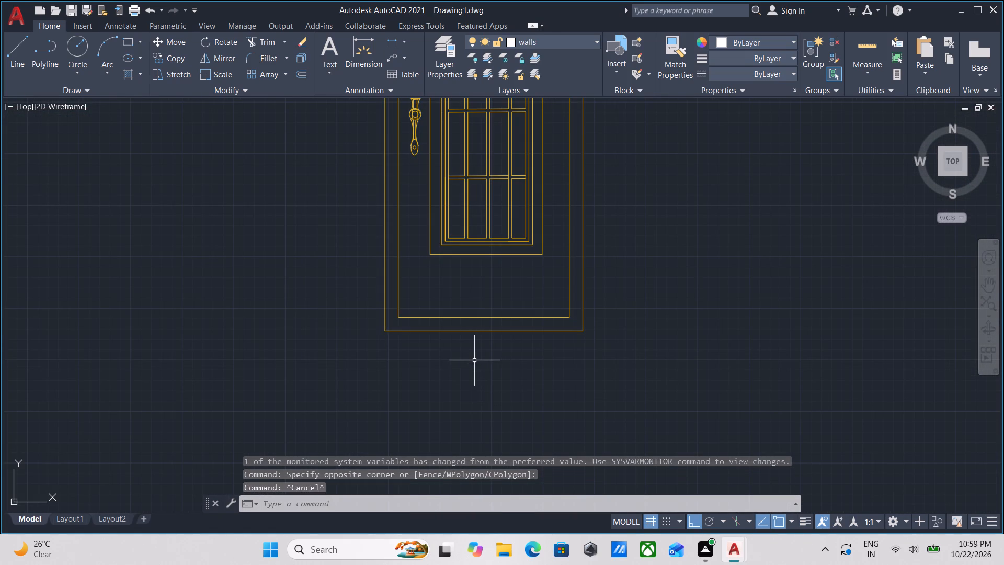
Measure the elevation door's overall width along its bottom edge, without keeping a dimension.
{"action": "key", "text": "d"}
{"action": "type", "text": "LI"}
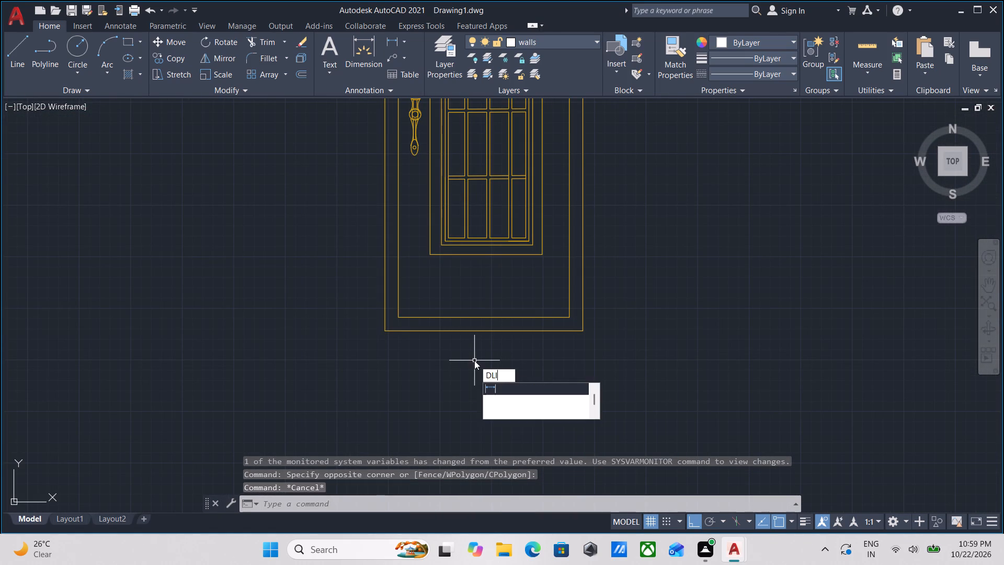
{"action": "key", "text": "Return"}
{"action": "scroll", "coordinate": [435, 326], "scroll_direction": "up", "scroll_amount": 2}
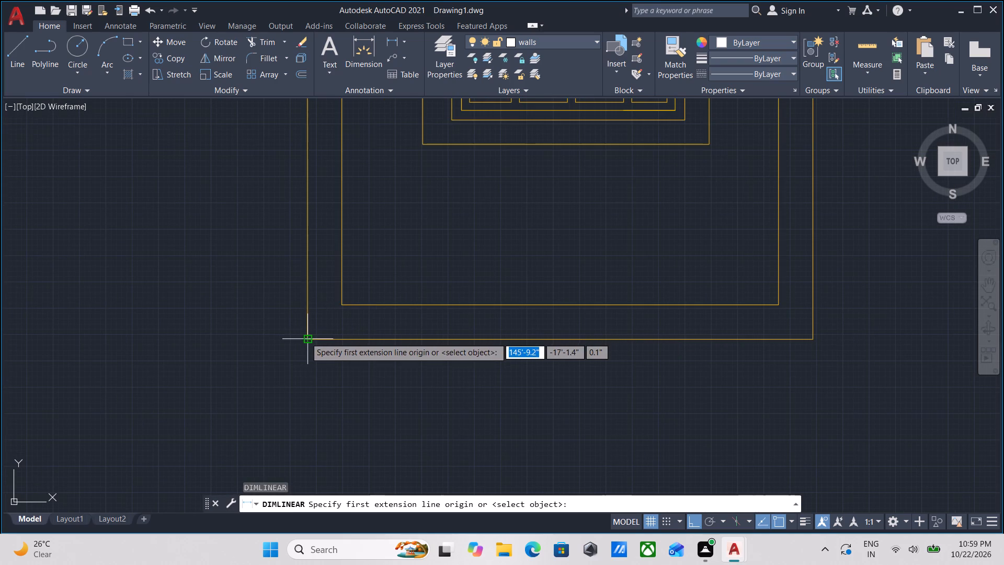
{"action": "left_click", "coordinate": [305, 337]}
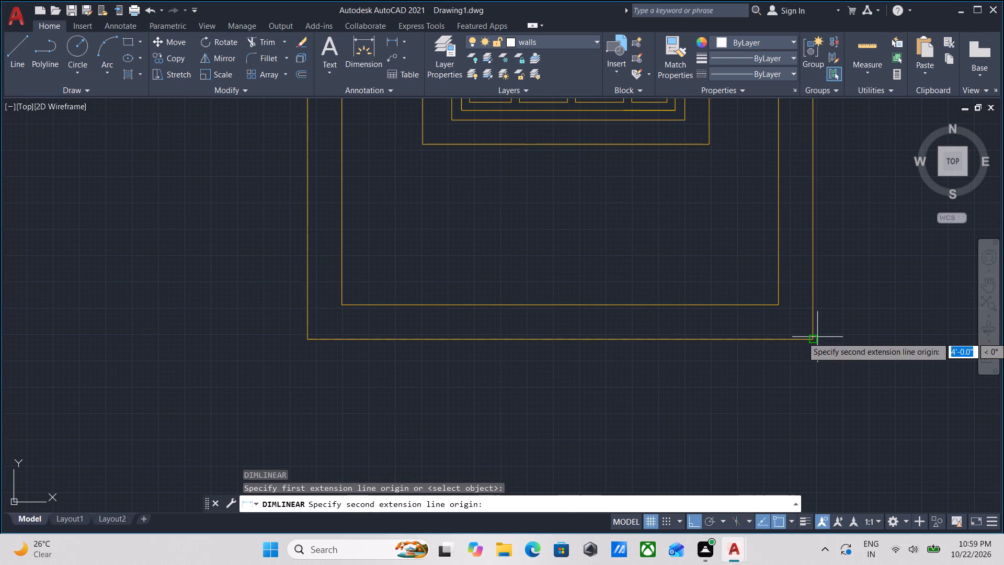
{"action": "left_click", "coordinate": [815, 338]}
{"action": "key", "text": "Escape"}
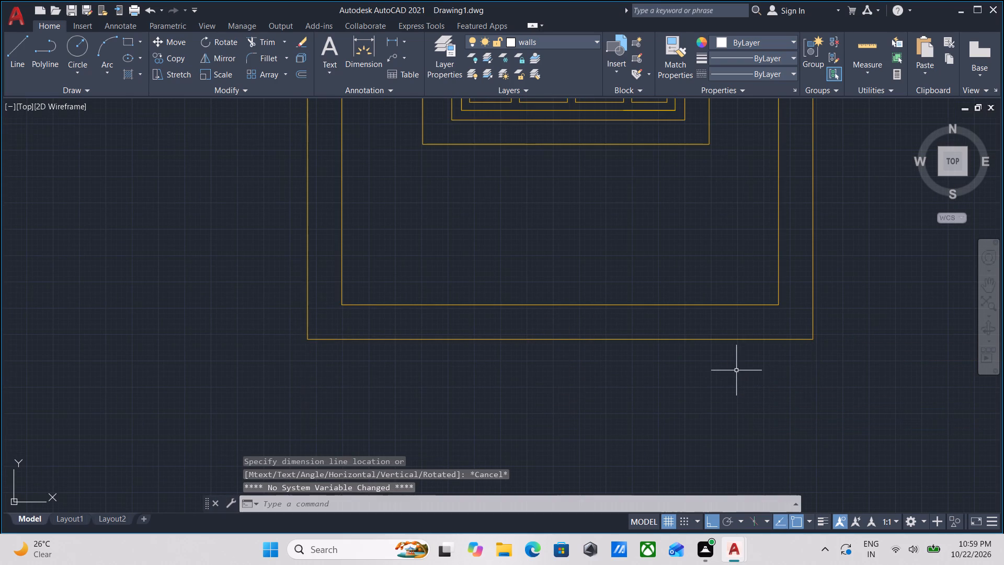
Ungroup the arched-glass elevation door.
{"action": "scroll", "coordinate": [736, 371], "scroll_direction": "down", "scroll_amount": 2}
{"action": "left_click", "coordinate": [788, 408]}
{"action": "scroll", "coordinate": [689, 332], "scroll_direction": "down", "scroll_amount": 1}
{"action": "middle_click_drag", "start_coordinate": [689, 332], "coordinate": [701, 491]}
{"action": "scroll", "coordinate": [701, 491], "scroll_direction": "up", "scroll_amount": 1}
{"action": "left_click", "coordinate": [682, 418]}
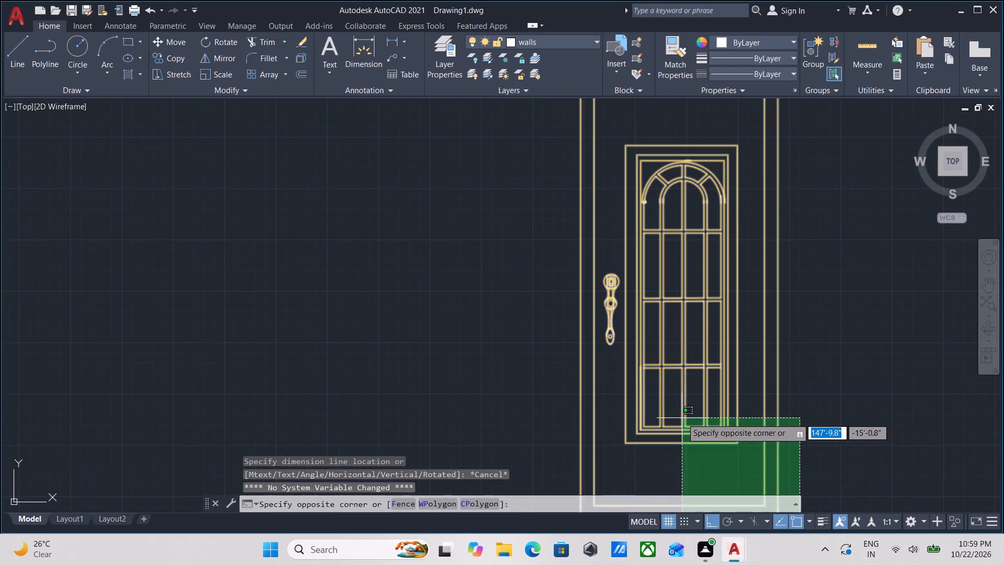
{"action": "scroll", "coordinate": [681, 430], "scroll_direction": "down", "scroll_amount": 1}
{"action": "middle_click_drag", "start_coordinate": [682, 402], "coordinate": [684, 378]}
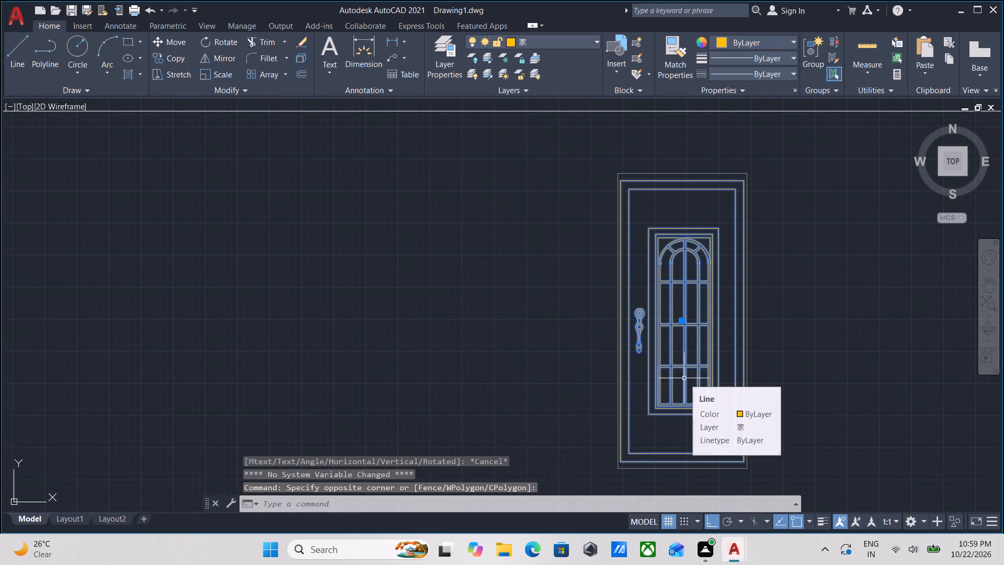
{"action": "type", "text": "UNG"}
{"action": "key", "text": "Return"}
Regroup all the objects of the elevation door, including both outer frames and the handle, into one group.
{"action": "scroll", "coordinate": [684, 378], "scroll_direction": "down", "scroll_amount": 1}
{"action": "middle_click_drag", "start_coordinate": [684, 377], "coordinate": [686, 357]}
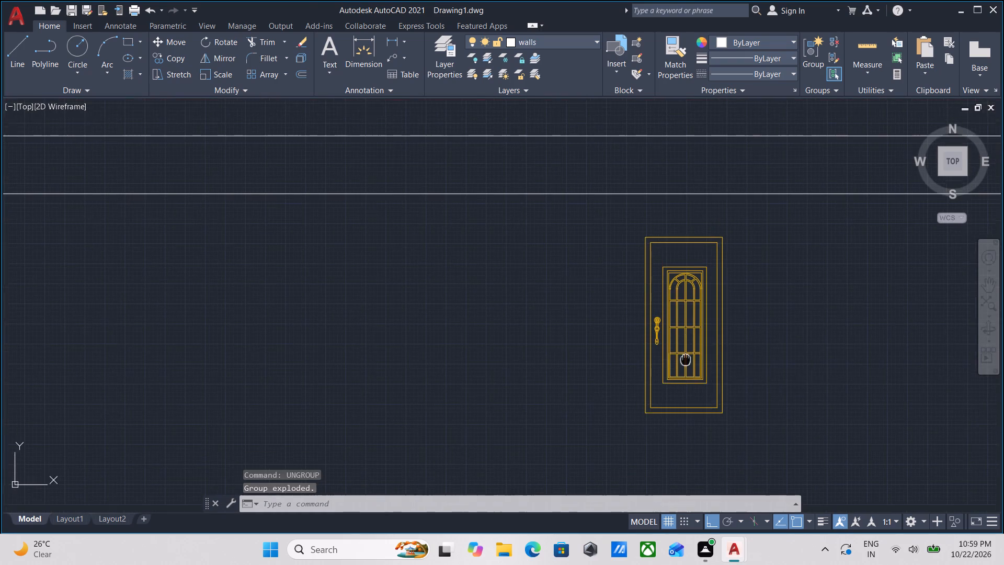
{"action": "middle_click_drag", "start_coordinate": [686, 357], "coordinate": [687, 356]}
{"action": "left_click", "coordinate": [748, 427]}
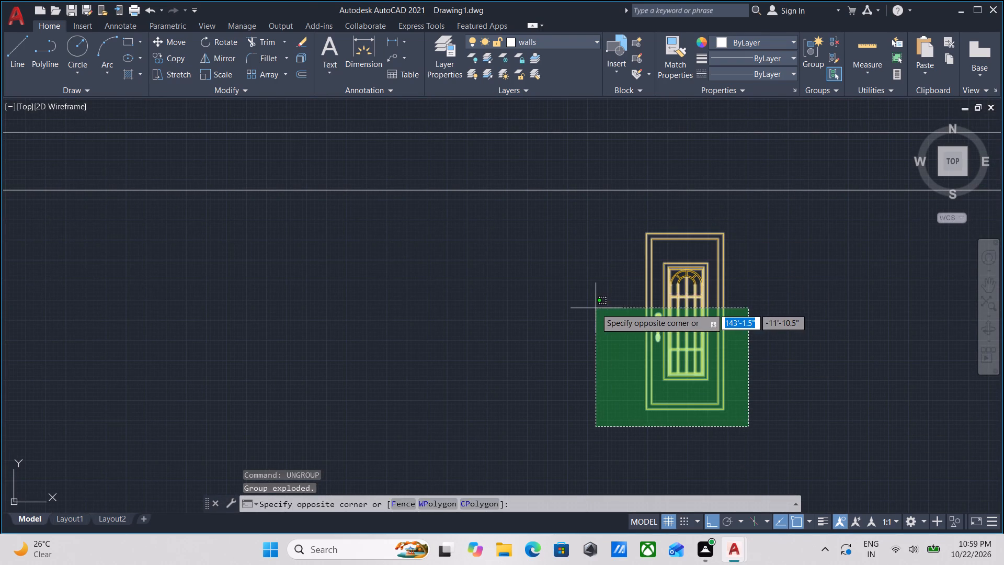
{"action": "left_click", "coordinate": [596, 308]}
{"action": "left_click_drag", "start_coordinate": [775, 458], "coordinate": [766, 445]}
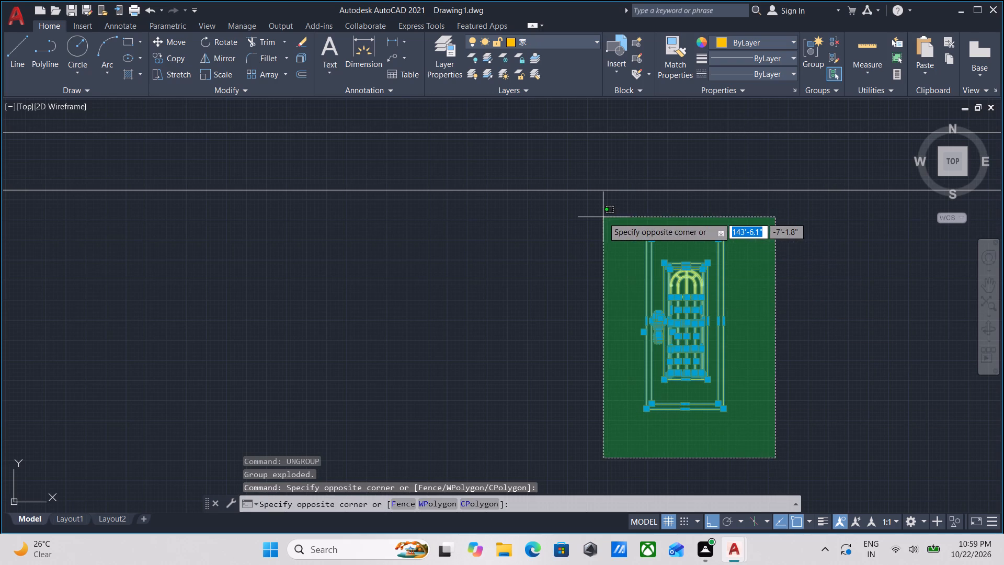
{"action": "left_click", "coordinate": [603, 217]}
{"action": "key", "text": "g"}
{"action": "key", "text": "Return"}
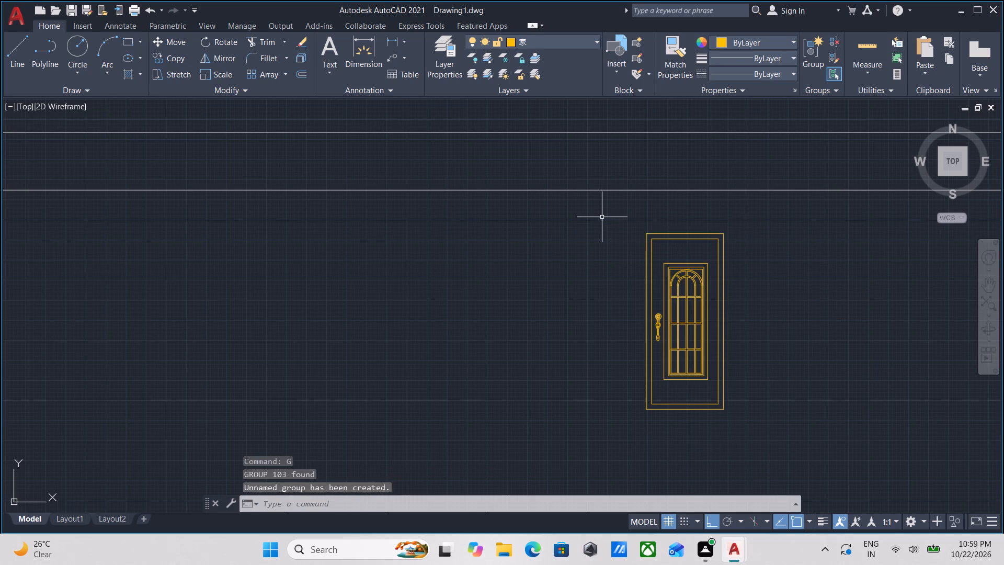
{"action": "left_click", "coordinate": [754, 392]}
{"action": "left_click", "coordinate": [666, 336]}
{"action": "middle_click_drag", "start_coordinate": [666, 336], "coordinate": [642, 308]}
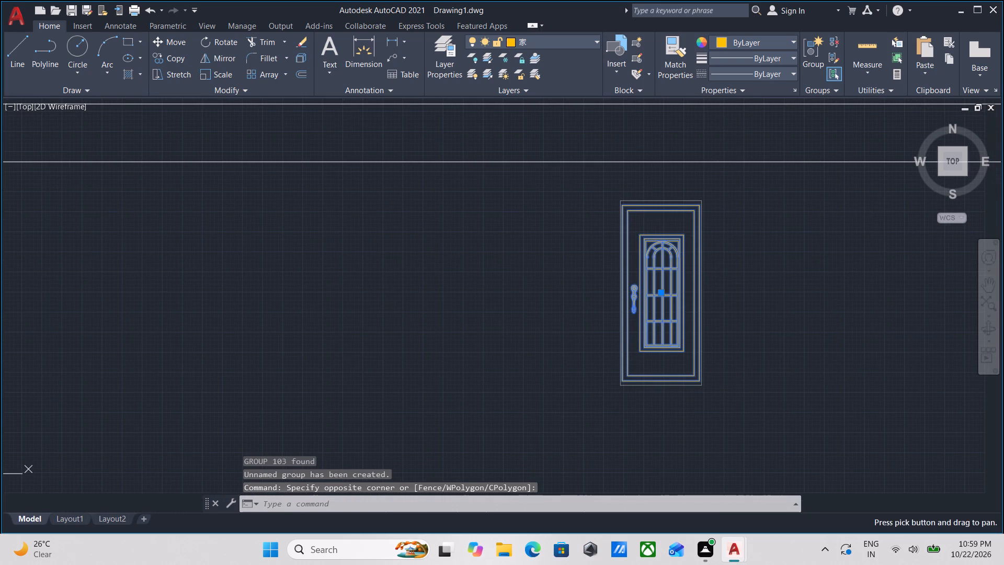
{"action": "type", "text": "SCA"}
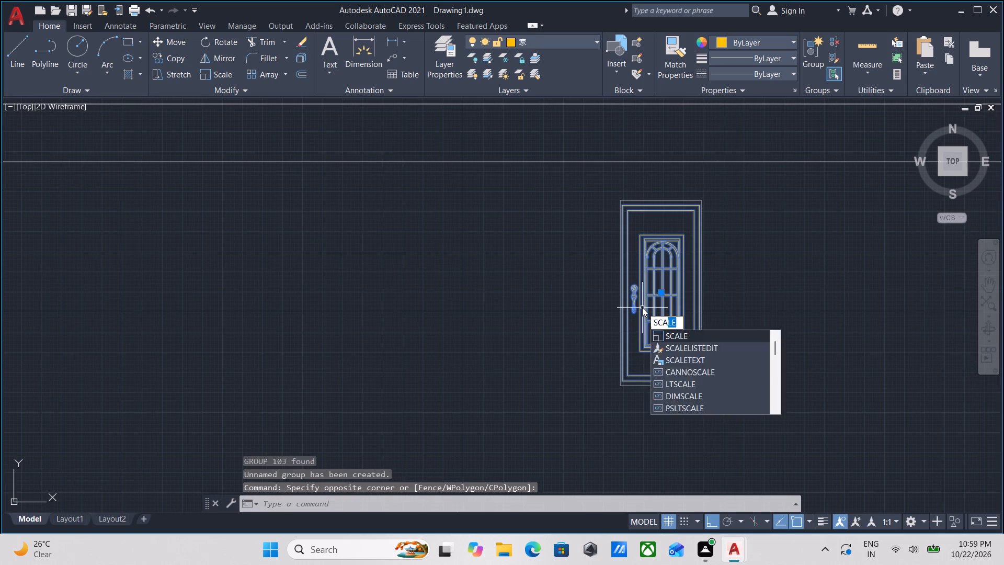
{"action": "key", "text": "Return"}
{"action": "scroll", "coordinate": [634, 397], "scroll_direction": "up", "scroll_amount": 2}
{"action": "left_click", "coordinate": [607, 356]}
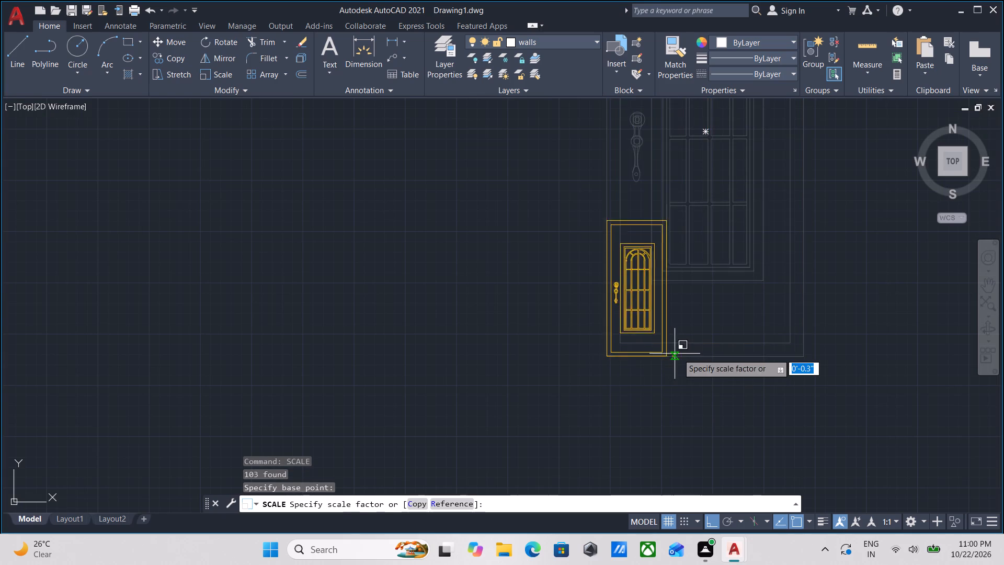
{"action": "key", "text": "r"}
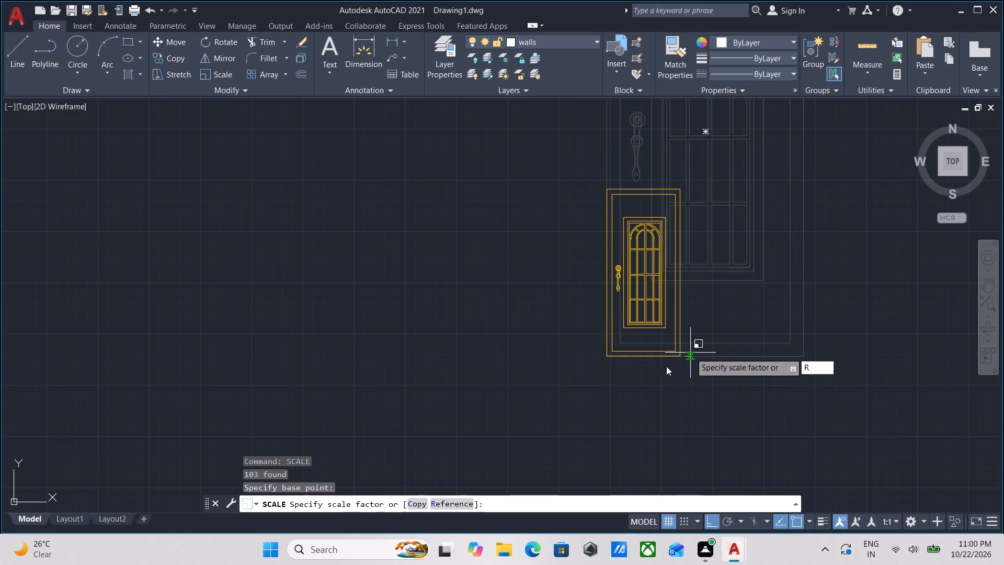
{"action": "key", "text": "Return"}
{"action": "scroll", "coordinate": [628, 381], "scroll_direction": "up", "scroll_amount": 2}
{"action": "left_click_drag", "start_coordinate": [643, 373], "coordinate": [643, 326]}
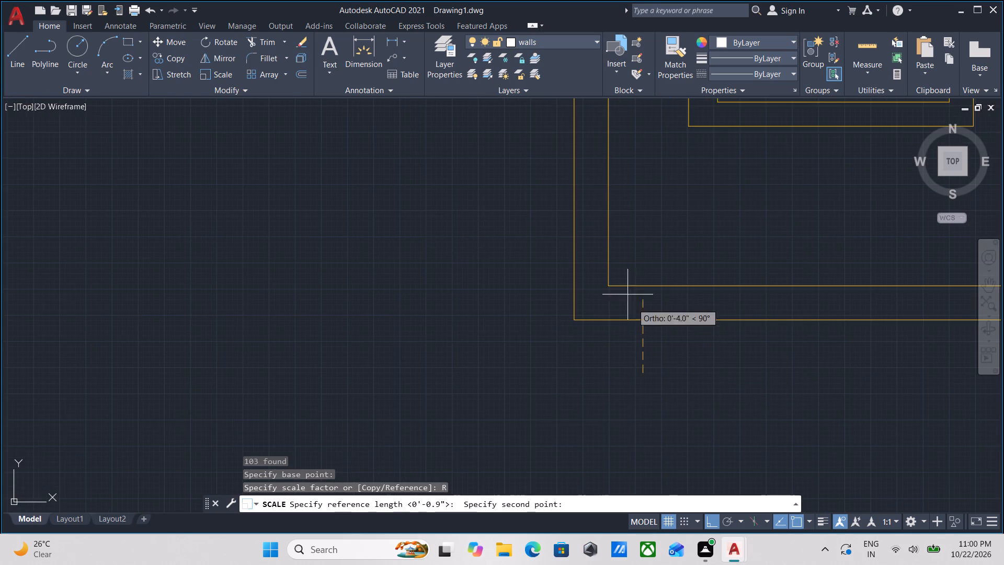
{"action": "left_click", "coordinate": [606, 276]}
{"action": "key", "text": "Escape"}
Scale the grouped elevation door by reference from its lower-left corner, taking the full width of its bottom edge as the reference length.
{"action": "left_click_drag", "start_coordinate": [667, 332], "coordinate": [642, 302]}
{"action": "left_click", "coordinate": [601, 256]}
{"action": "scroll", "coordinate": [601, 256], "scroll_direction": "down", "scroll_amount": 3}
{"action": "middle_click_drag", "start_coordinate": [589, 277], "coordinate": [561, 334]}
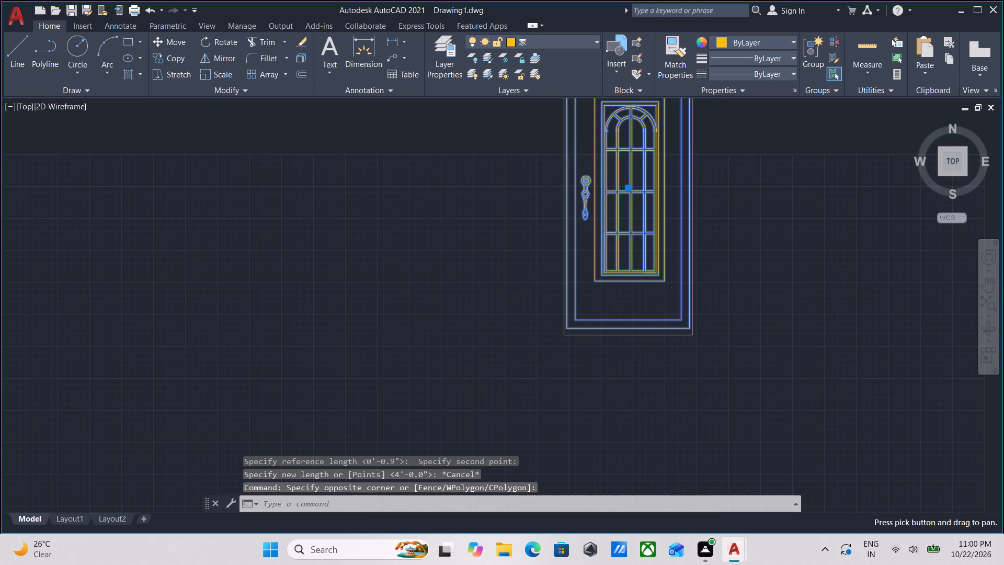
{"action": "type", "text": "SC"}
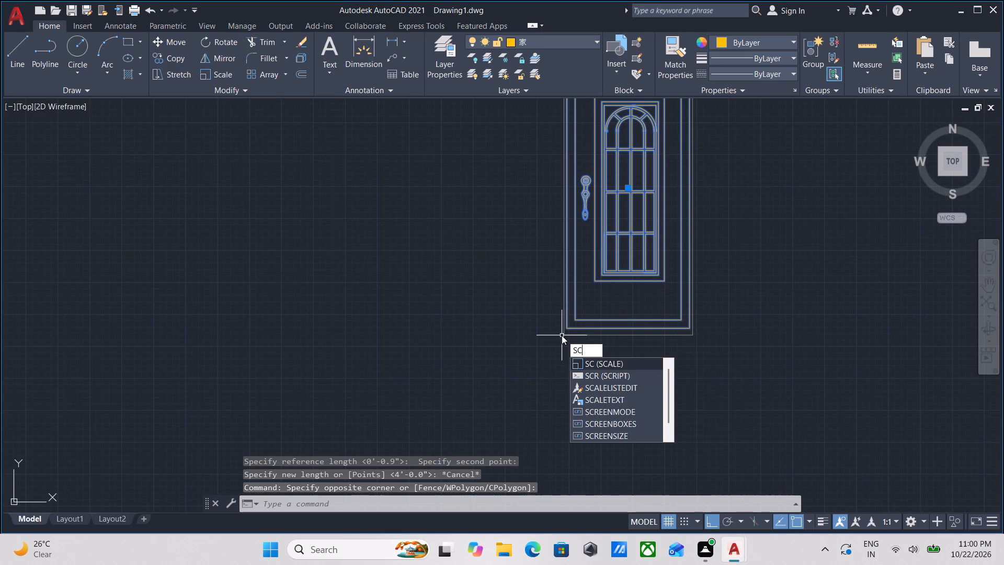
{"action": "key", "text": "a"}
{"action": "key", "text": "Return"}
{"action": "scroll", "coordinate": [562, 335], "scroll_direction": "up", "scroll_amount": 3}
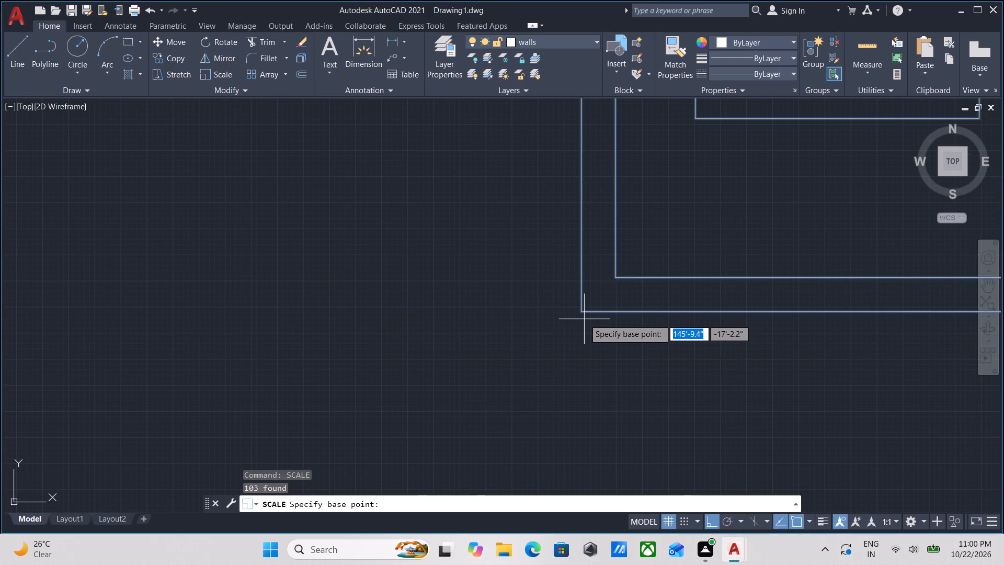
{"action": "left_click", "coordinate": [581, 310]}
{"action": "middle_click_drag", "start_coordinate": [713, 308], "coordinate": [622, 311]}
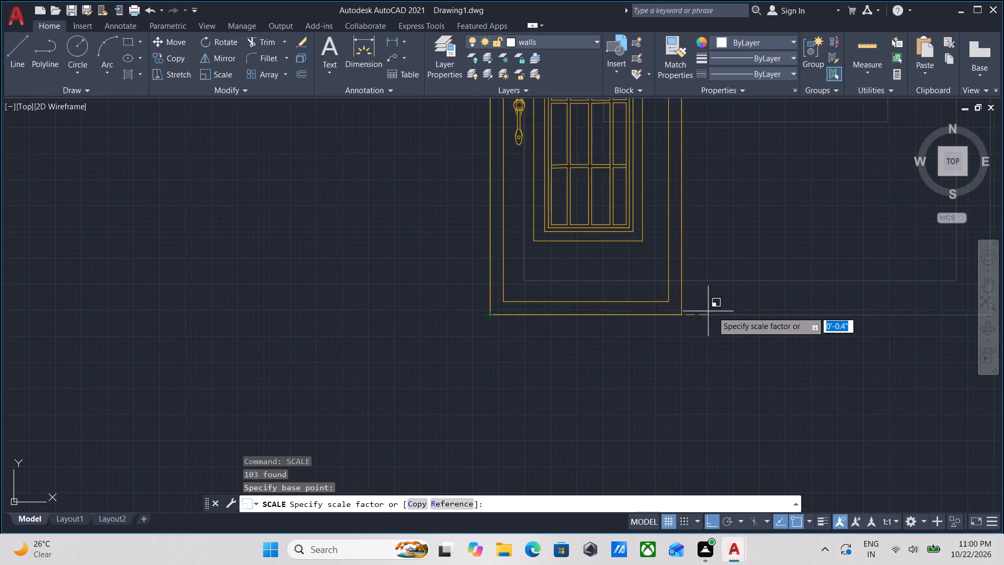
{"action": "key", "text": "r"}
{"action": "key", "text": "Return"}
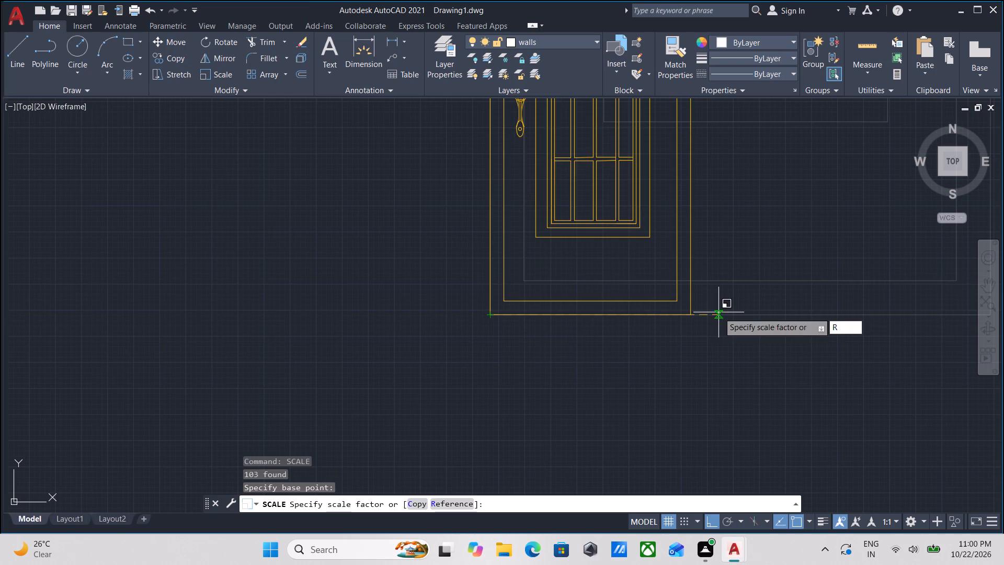
{"action": "left_click", "coordinate": [492, 312]}
{"action": "middle_click_drag", "start_coordinate": [749, 312], "coordinate": [731, 313]}
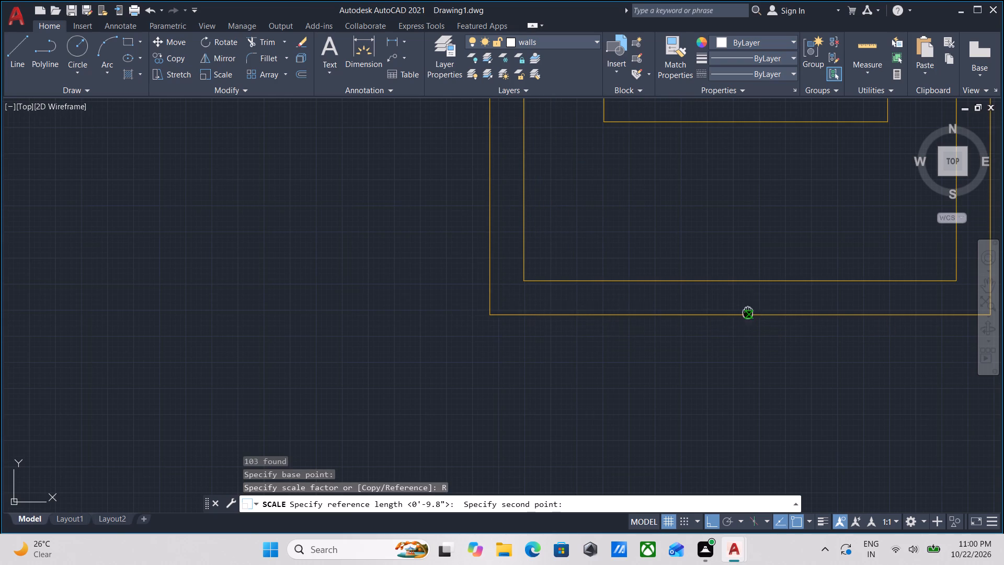
{"action": "middle_click_drag", "start_coordinate": [731, 313], "coordinate": [590, 315]}
{"action": "left_click", "coordinate": [830, 321]}
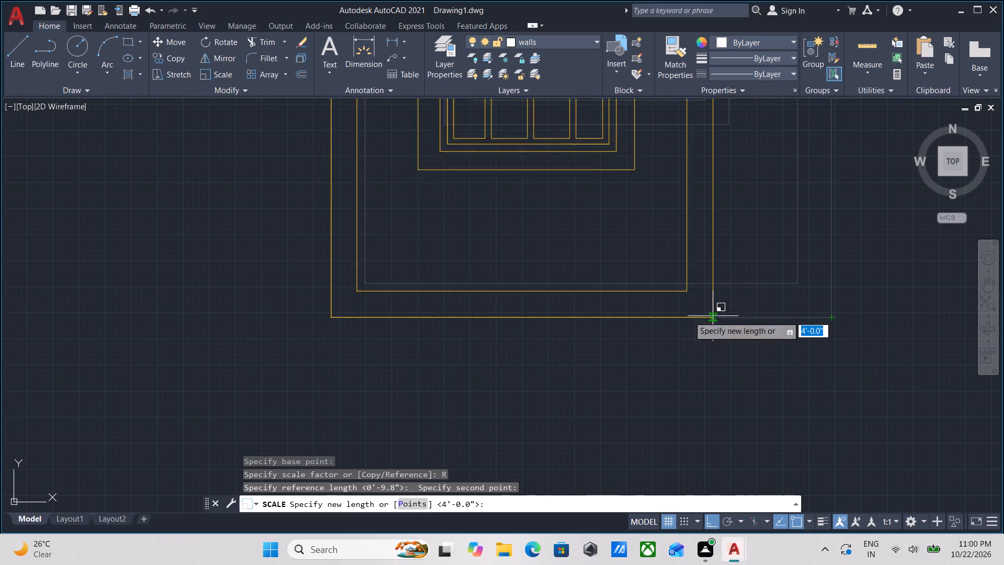
{"action": "scroll", "coordinate": [652, 314], "scroll_direction": "down", "scroll_amount": 2}
{"action": "middle_click_drag", "start_coordinate": [652, 314], "coordinate": [532, 335]}
{"action": "scroll", "coordinate": [588, 331], "scroll_direction": "down", "scroll_amount": 1}
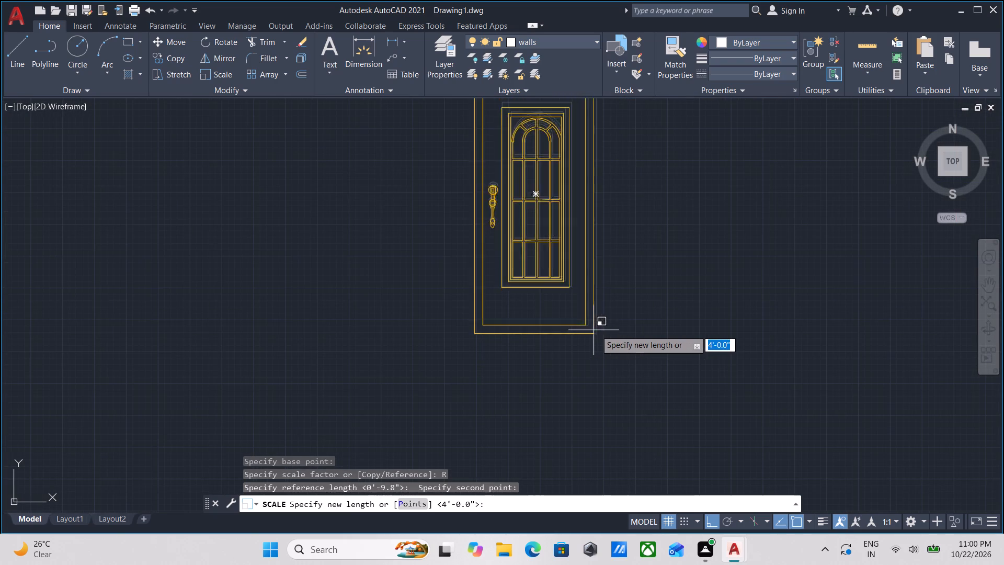
Set the elevation door's new reference width to 3' to finish scaling it.
{"action": "key", "text": "3"}
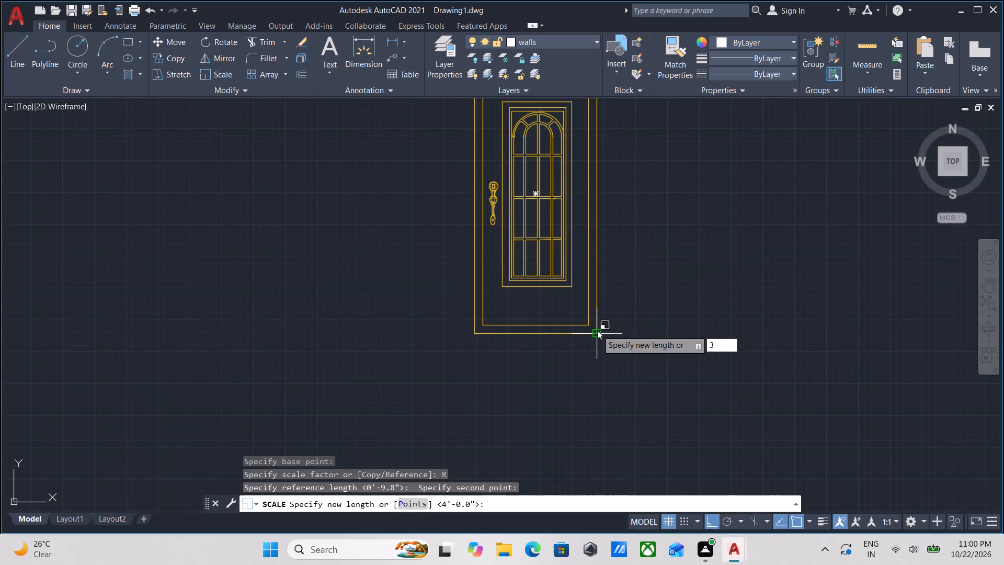
{"action": "key", "text": "apostrophe"}
{"action": "key", "text": "Return"}
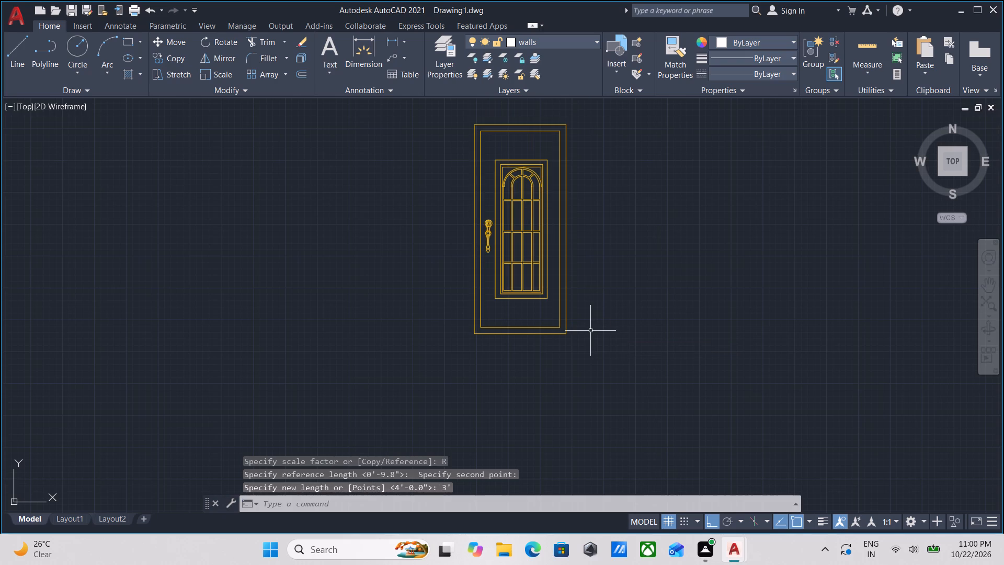
Measure the scaled elevation door's overall height along its outer frame's right edge, without keeping a dimension.
{"action": "scroll", "coordinate": [589, 331], "scroll_direction": "down", "scroll_amount": 1}
{"action": "middle_click_drag", "start_coordinate": [589, 331], "coordinate": [595, 356]}
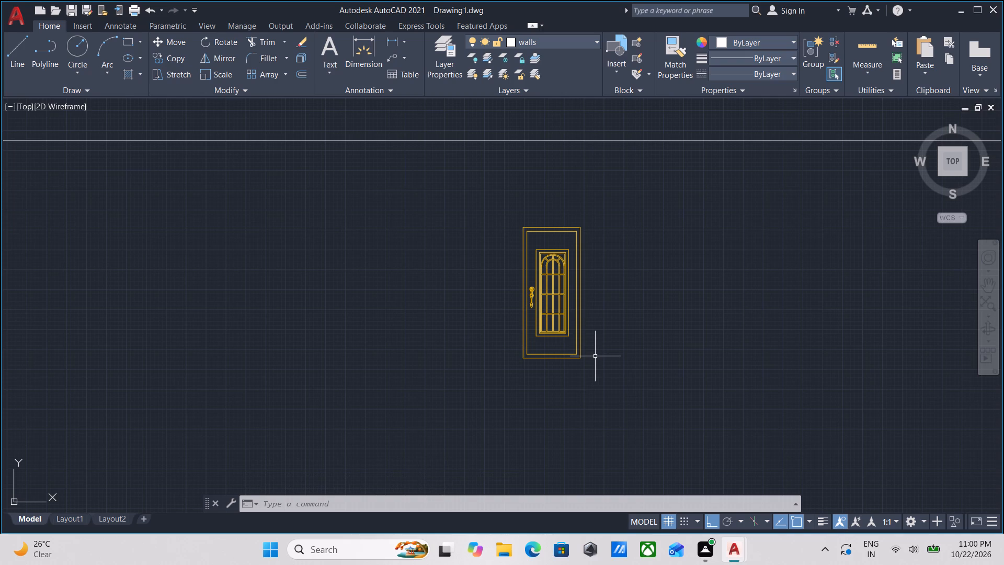
{"action": "scroll", "coordinate": [567, 330], "scroll_direction": "up", "scroll_amount": 2}
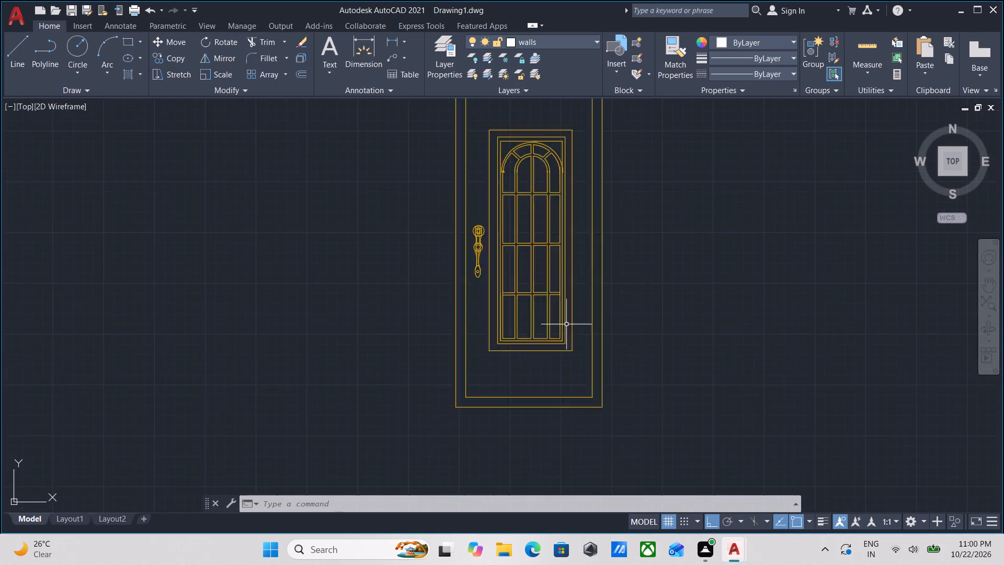
{"action": "scroll", "coordinate": [566, 324], "scroll_direction": "down", "scroll_amount": 4}
{"action": "scroll", "coordinate": [613, 352], "scroll_direction": "up", "scroll_amount": 2}
{"action": "scroll", "coordinate": [486, 301], "scroll_direction": "up", "scroll_amount": 1}
{"action": "middle_click_drag", "start_coordinate": [488, 319], "coordinate": [493, 376]}
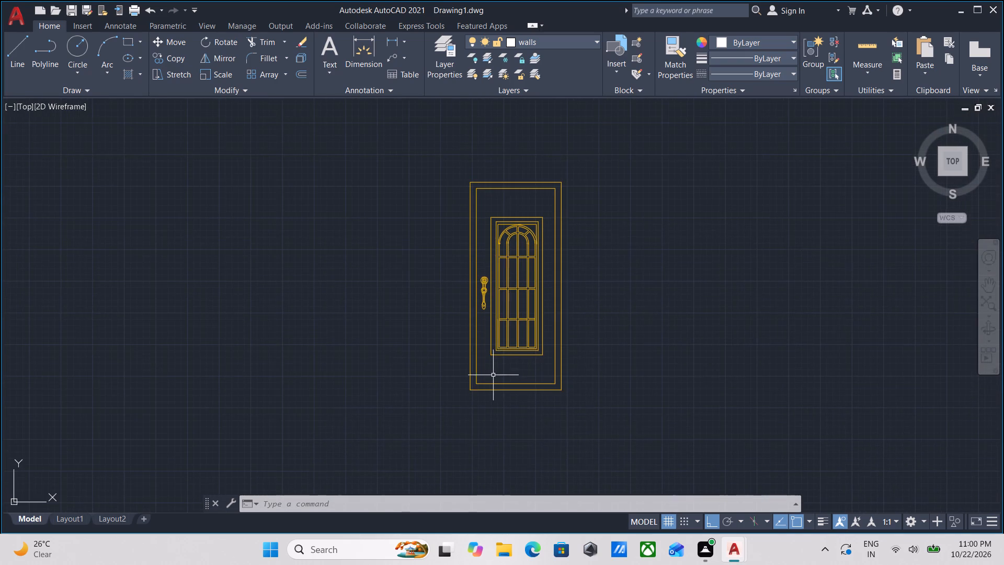
{"action": "type", "text": "DLI"}
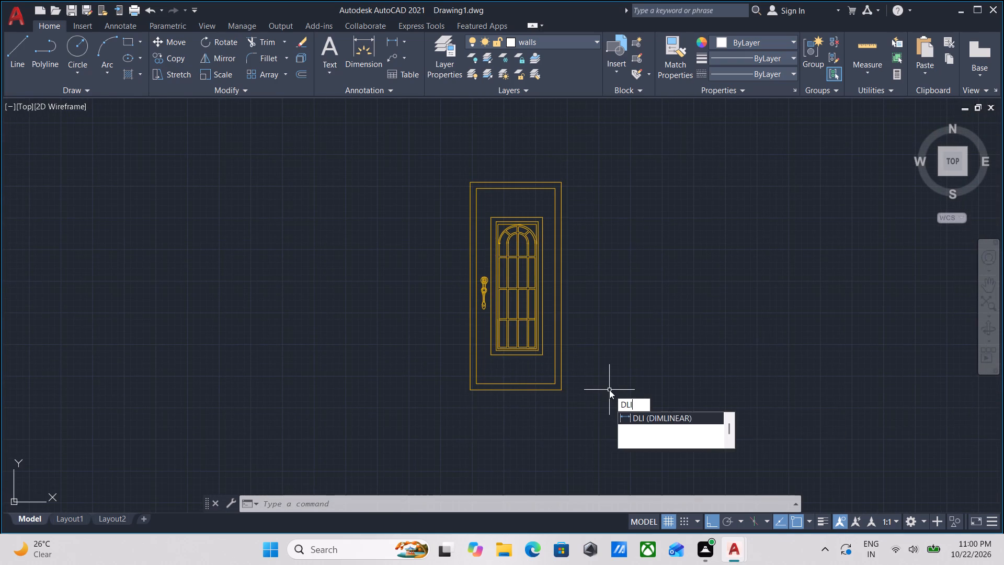
{"action": "key", "text": "Return"}
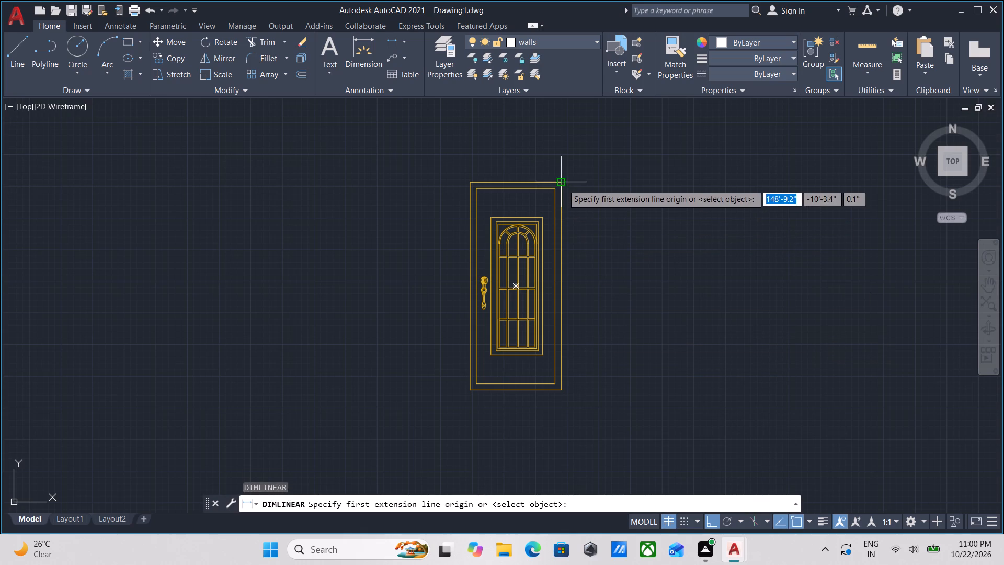
{"action": "left_click", "coordinate": [563, 184]}
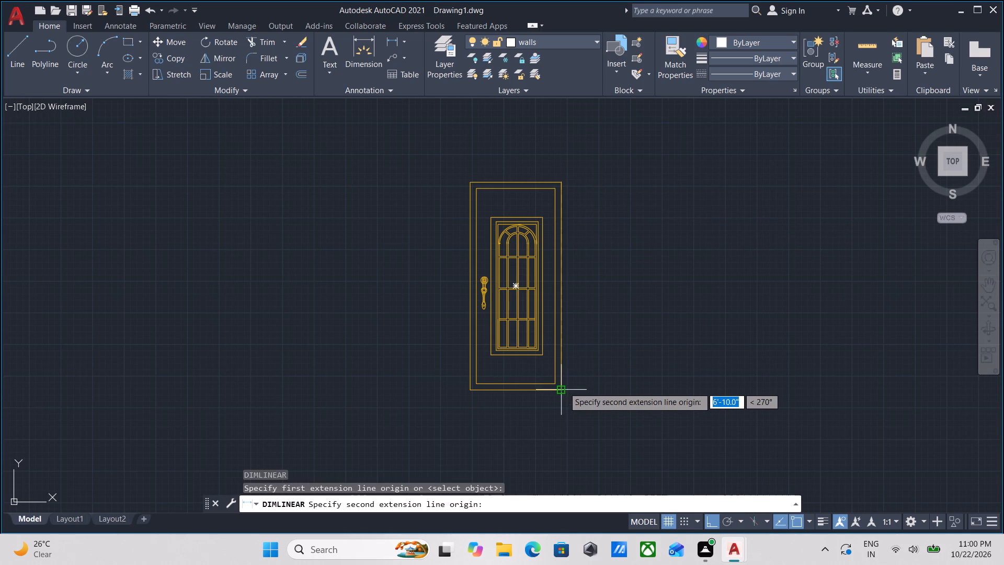
{"action": "left_click", "coordinate": [564, 387]}
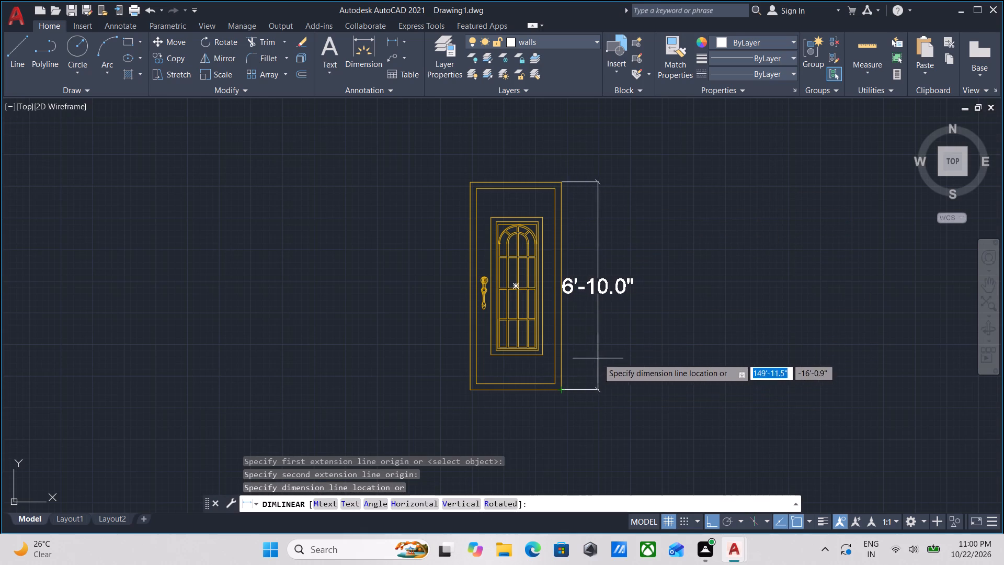
{"action": "key", "text": "Escape"}
Copy the grouped door by its lower-left corner, with Ortho off, onto the base line where the door's left projection line crosses it.
{"action": "left_click_drag", "start_coordinate": [579, 404], "coordinate": [577, 396]}
{"action": "left_click", "coordinate": [526, 324]}
{"action": "scroll", "coordinate": [526, 324], "scroll_direction": "down", "scroll_amount": 1}
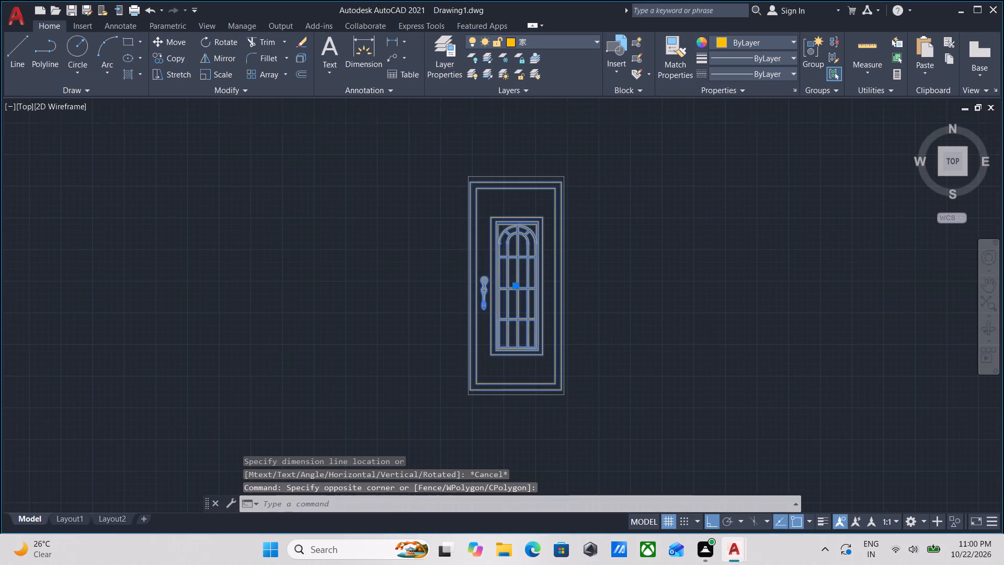
{"action": "middle_click_drag", "start_coordinate": [526, 324], "coordinate": [542, 295]}
{"action": "type", "text": "CO"}
{"action": "key", "text": "Return"}
{"action": "left_click", "coordinate": [507, 337]}
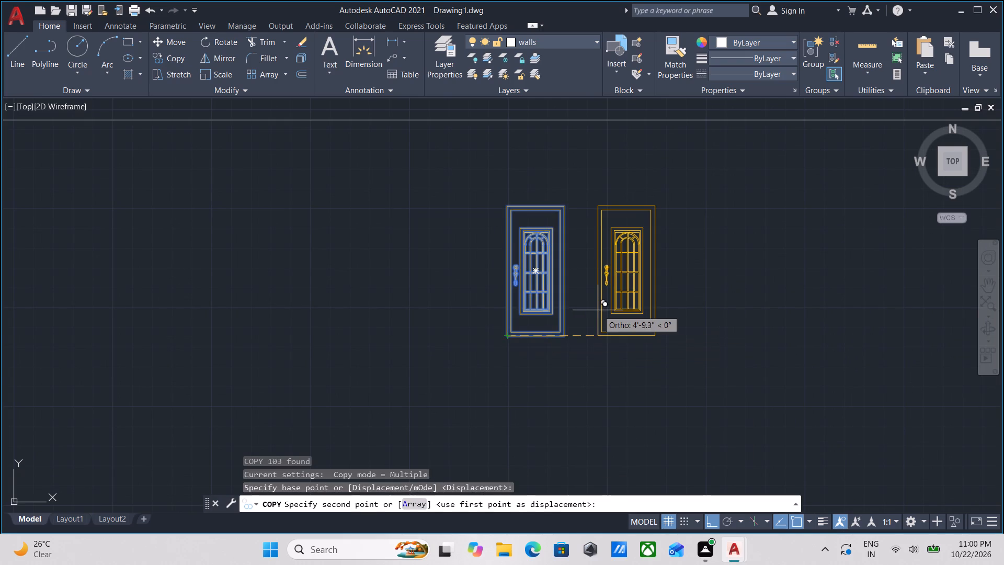
{"action": "key", "text": "F8"}
{"action": "scroll", "coordinate": [627, 285], "scroll_direction": "down", "scroll_amount": 1}
{"action": "middle_click_drag", "start_coordinate": [627, 285], "coordinate": [473, 381]}
{"action": "middle_click_drag", "start_coordinate": [645, 293], "coordinate": [514, 354]}
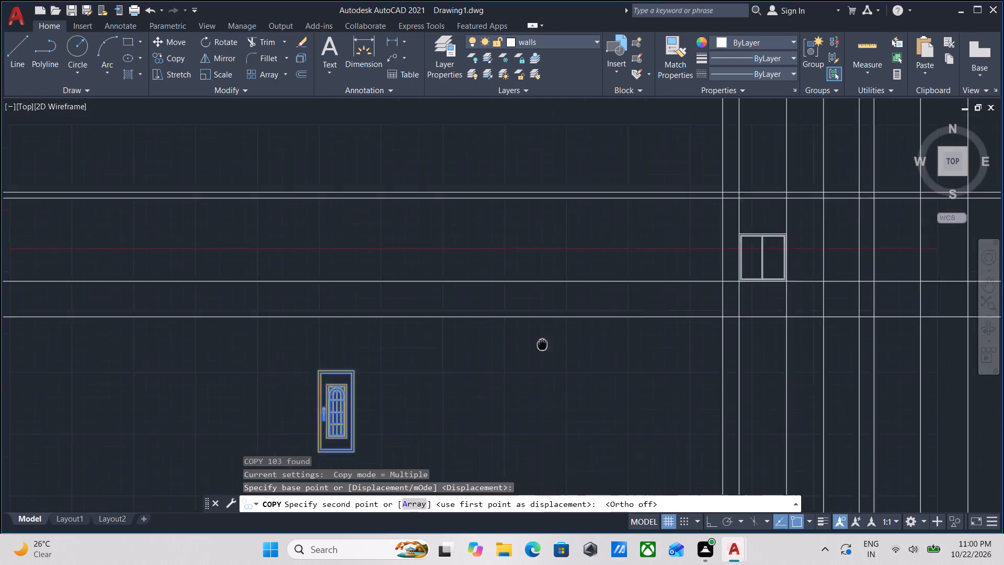
{"action": "middle_click_drag", "start_coordinate": [514, 354], "coordinate": [471, 370]}
{"action": "scroll", "coordinate": [727, 352], "scroll_direction": "down", "scroll_amount": 2}
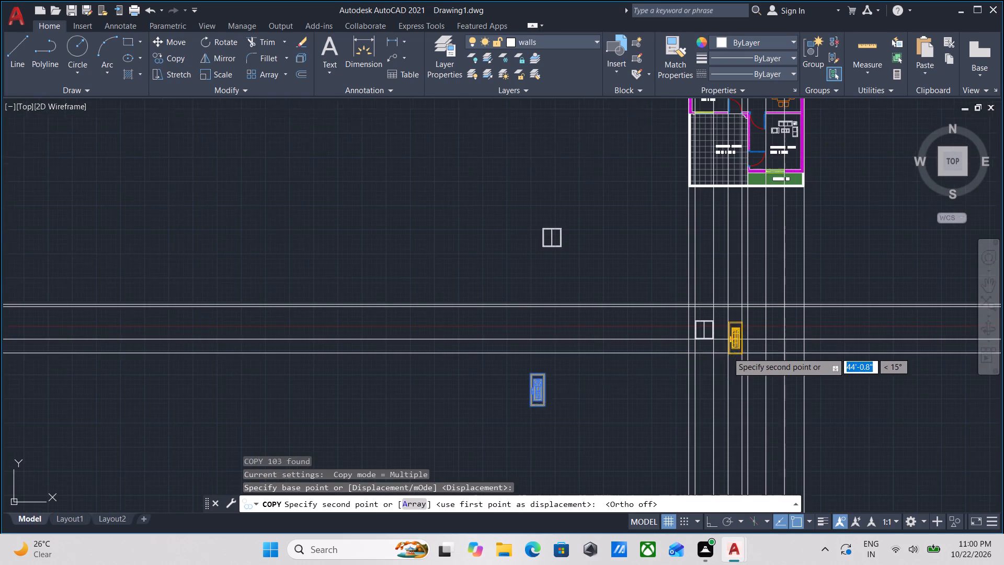
{"action": "middle_click_drag", "start_coordinate": [727, 352], "coordinate": [727, 319]}
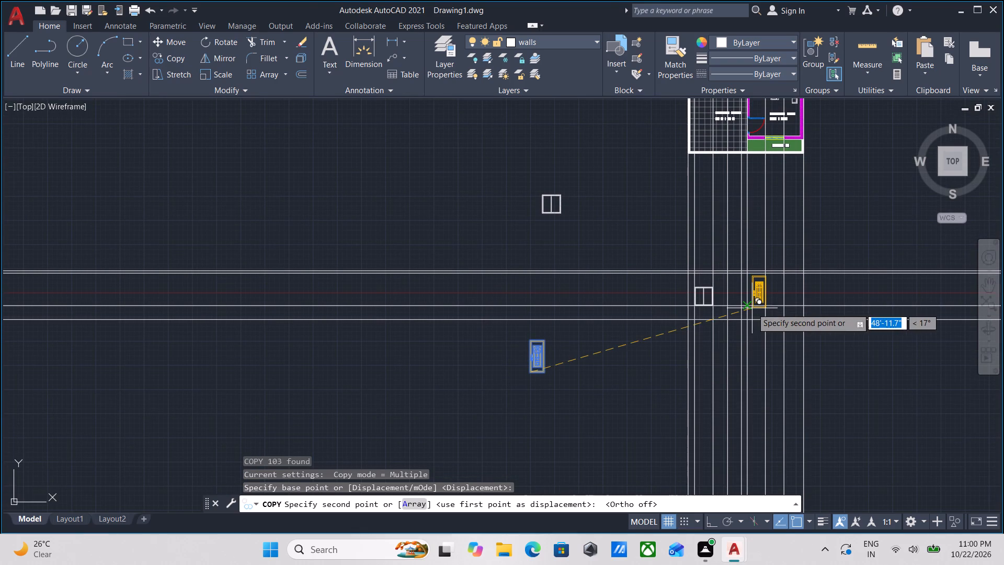
{"action": "middle_click_drag", "start_coordinate": [754, 321], "coordinate": [711, 387]}
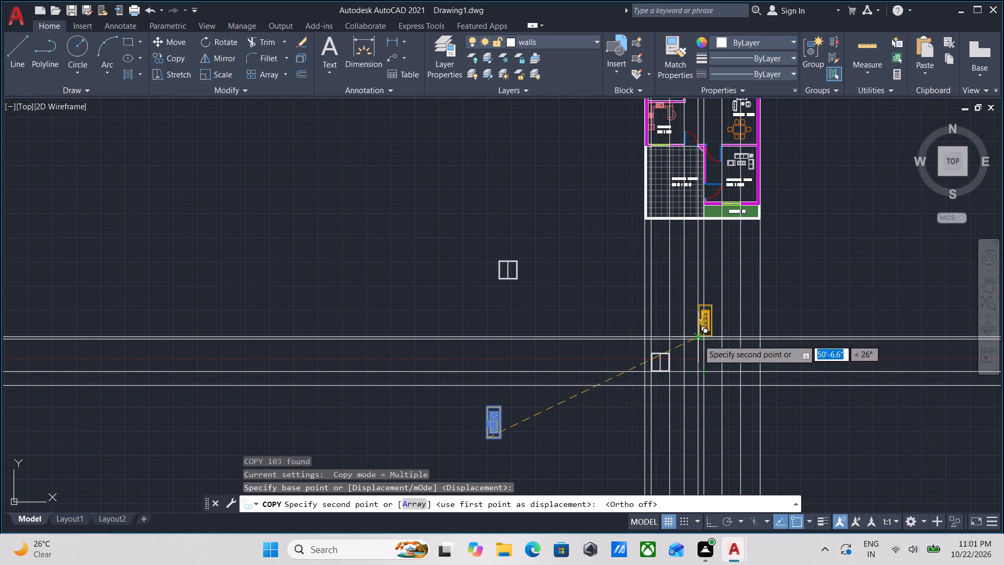
{"action": "scroll", "coordinate": [685, 388], "scroll_direction": "up", "scroll_amount": 2}
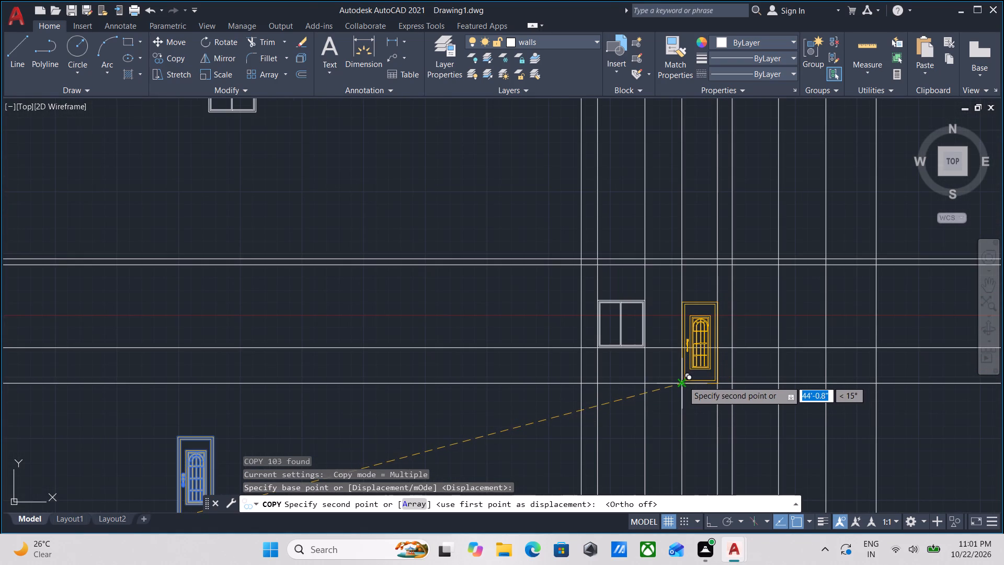
{"action": "left_click", "coordinate": [683, 381]}
{"action": "scroll", "coordinate": [721, 302], "scroll_direction": "down", "scroll_amount": 1}
{"action": "middle_click_drag", "start_coordinate": [721, 302], "coordinate": [688, 349]}
{"action": "scroll", "coordinate": [725, 264], "scroll_direction": "down", "scroll_amount": 1}
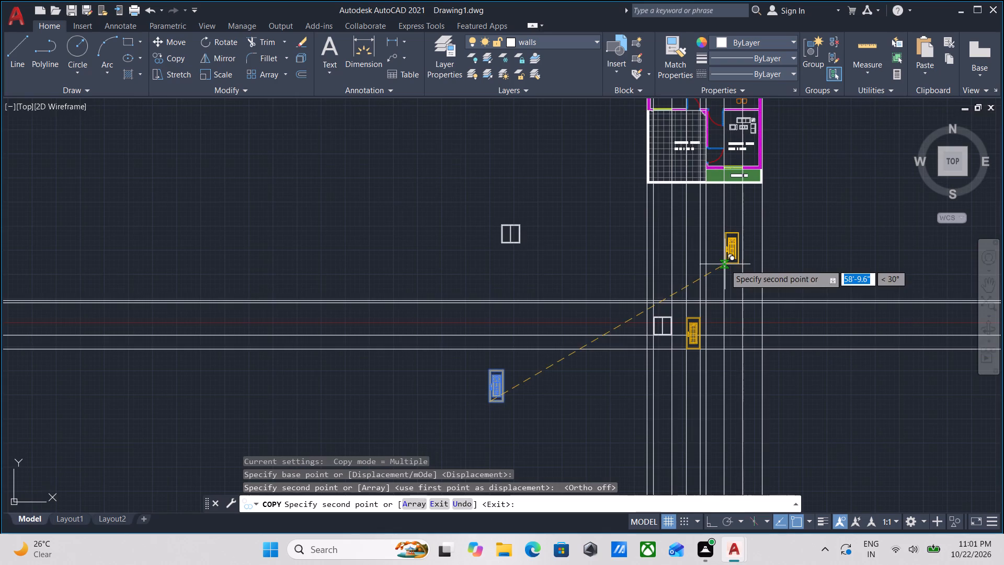
{"action": "middle_click_drag", "start_coordinate": [725, 264], "coordinate": [690, 316]}
{"action": "middle_click_drag", "start_coordinate": [731, 313], "coordinate": [735, 236]}
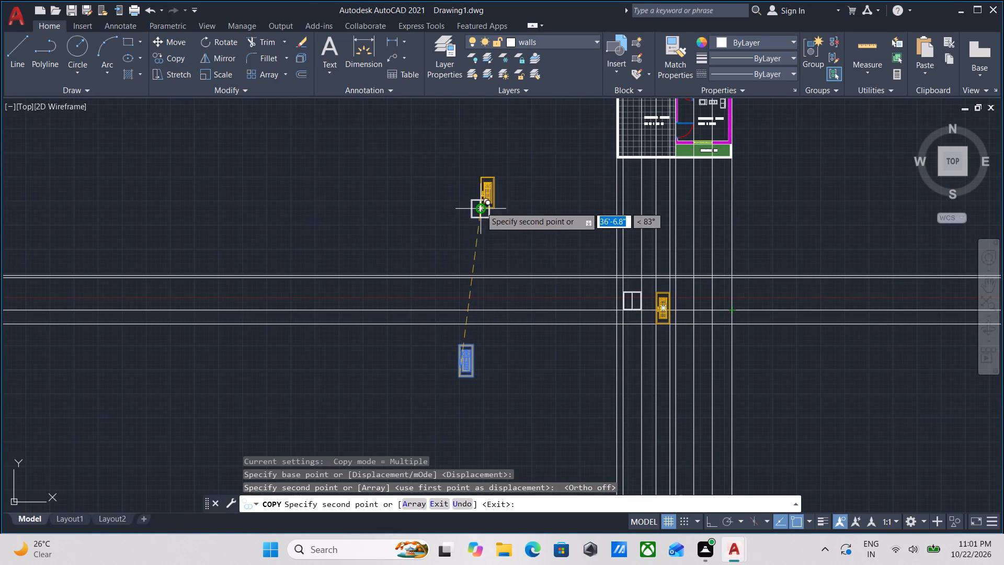
{"action": "key", "text": "Escape"}
Copy the spare two-panel window by its lower-right corner onto the sill line at the right-hand window's outer projection line.
{"action": "scroll", "coordinate": [478, 212], "scroll_direction": "up", "scroll_amount": 3}
{"action": "left_click", "coordinate": [529, 253]}
{"action": "left_click", "coordinate": [469, 177]}
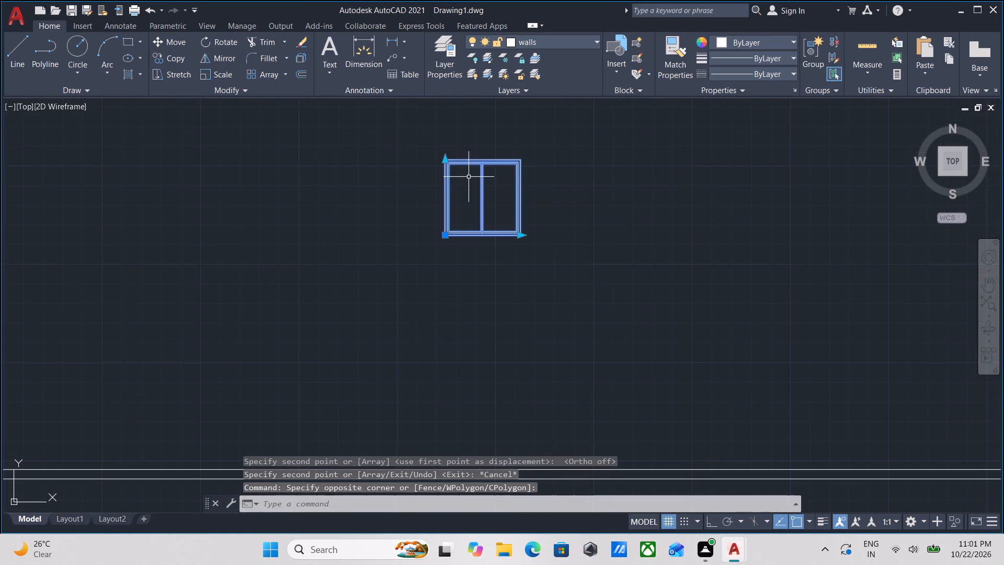
{"action": "type", "text": "CO"}
{"action": "key", "text": "Return"}
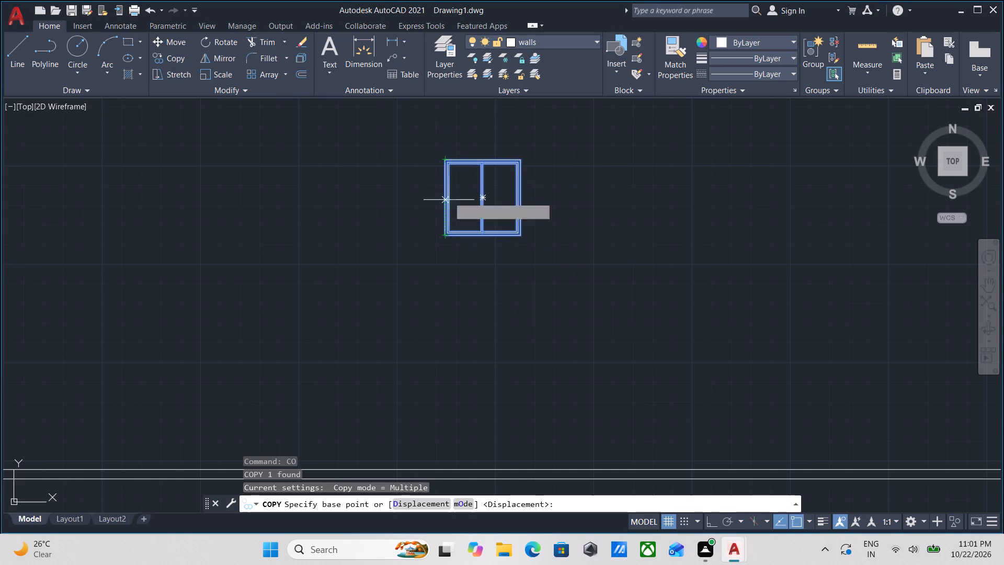
{"action": "scroll", "coordinate": [515, 236], "scroll_direction": "up", "scroll_amount": 3}
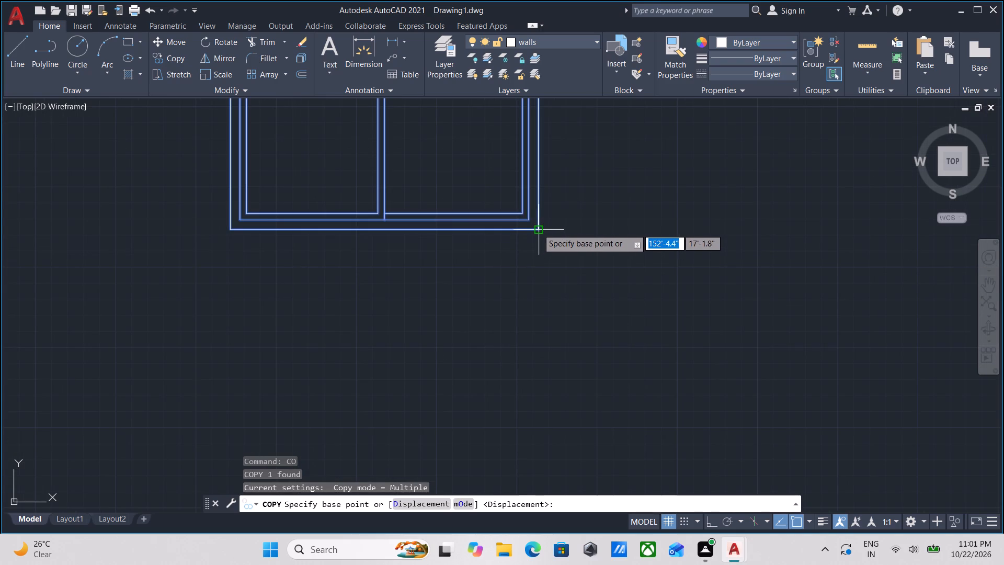
{"action": "left_click", "coordinate": [538, 229]}
{"action": "scroll", "coordinate": [678, 209], "scroll_direction": "down", "scroll_amount": 2}
{"action": "middle_click_drag", "start_coordinate": [678, 209], "coordinate": [415, 214]}
{"action": "scroll", "coordinate": [517, 203], "scroll_direction": "down", "scroll_amount": 4}
{"action": "middle_click_drag", "start_coordinate": [520, 206], "coordinate": [326, 172]}
{"action": "scroll", "coordinate": [495, 230], "scroll_direction": "up", "scroll_amount": 3}
{"action": "scroll", "coordinate": [514, 253], "scroll_direction": "down", "scroll_amount": 3}
{"action": "middle_click_drag", "start_coordinate": [523, 276], "coordinate": [528, 325]}
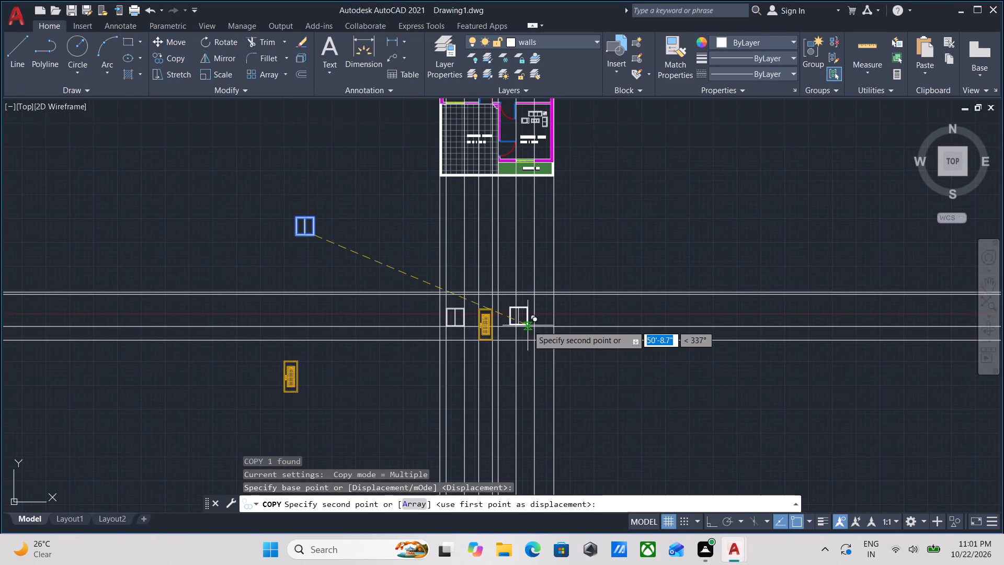
{"action": "scroll", "coordinate": [538, 333], "scroll_direction": "up", "scroll_amount": 3}
{"action": "left_click", "coordinate": [524, 309]}
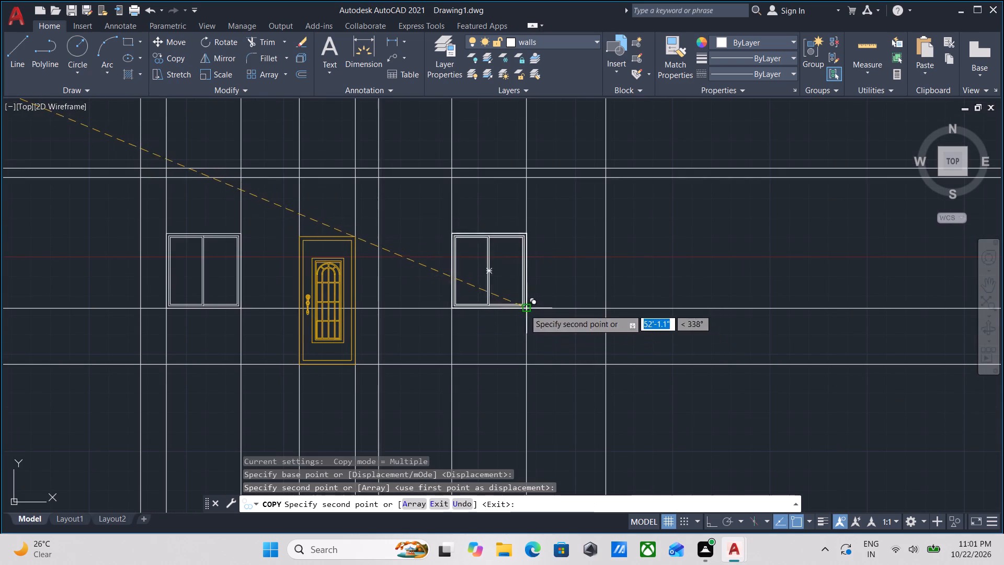
{"action": "scroll", "coordinate": [514, 224], "scroll_direction": "down", "scroll_amount": 2}
{"action": "middle_click_drag", "start_coordinate": [514, 225], "coordinate": [546, 300]}
{"action": "key", "text": "Escape"}
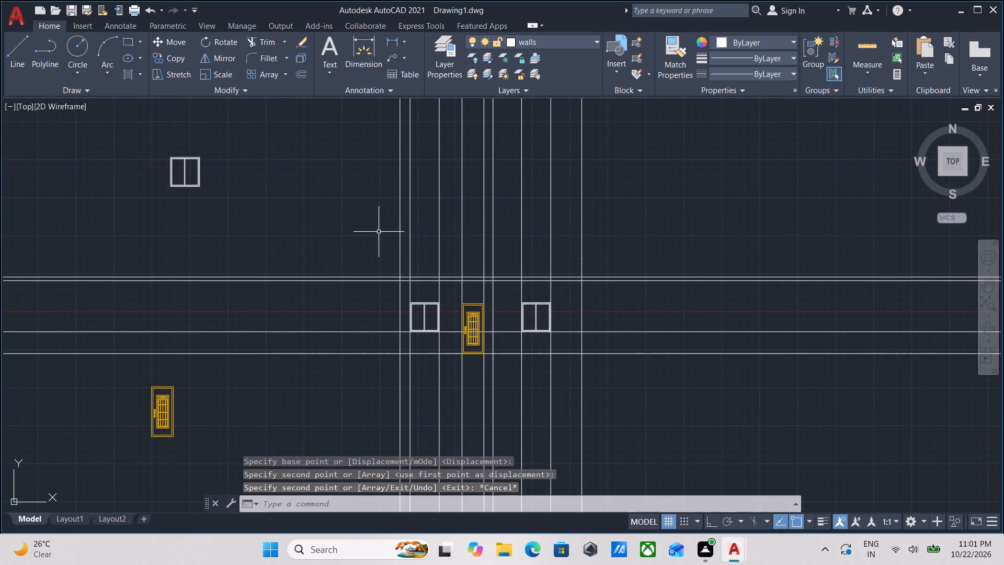
Erase the two vertical projection lines at the sides of the left-hand elevation window.
{"action": "scroll", "coordinate": [376, 232], "scroll_direction": "down", "scroll_amount": 2}
{"action": "middle_click_drag", "start_coordinate": [378, 237], "coordinate": [416, 301]}
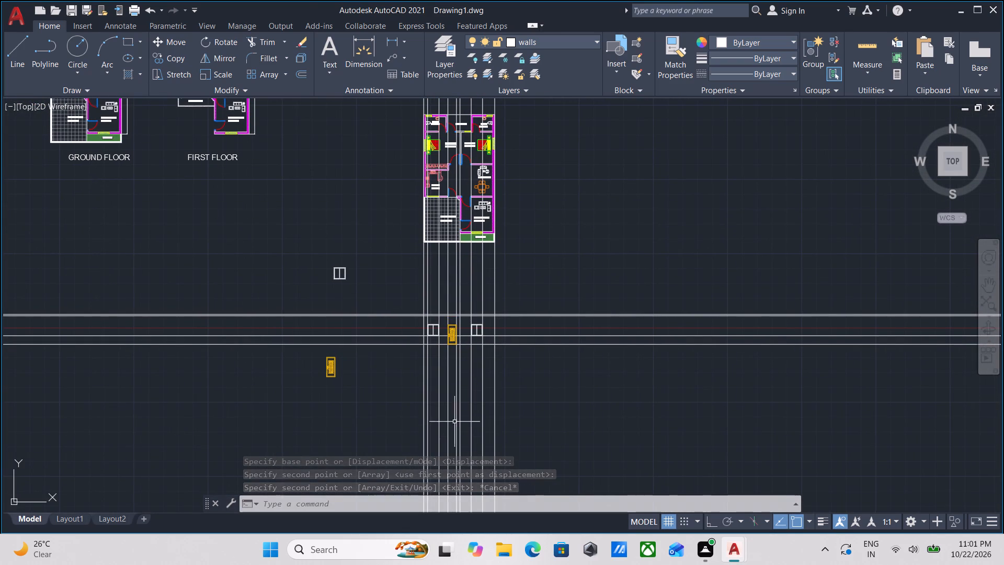
{"action": "scroll", "coordinate": [462, 421], "scroll_direction": "up", "scroll_amount": 2}
{"action": "scroll", "coordinate": [447, 350], "scroll_direction": "up", "scroll_amount": 1}
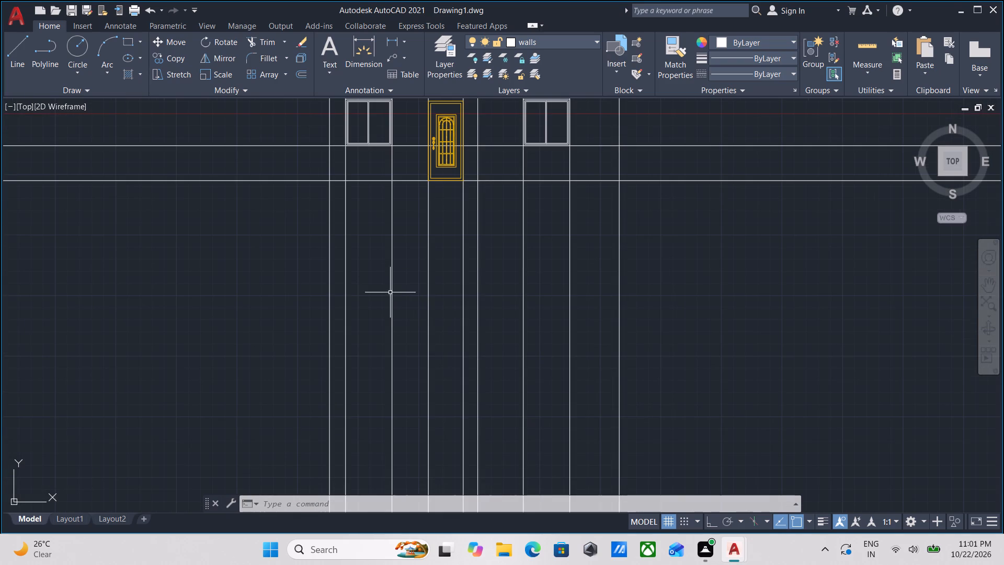
{"action": "left_click", "coordinate": [403, 293]}
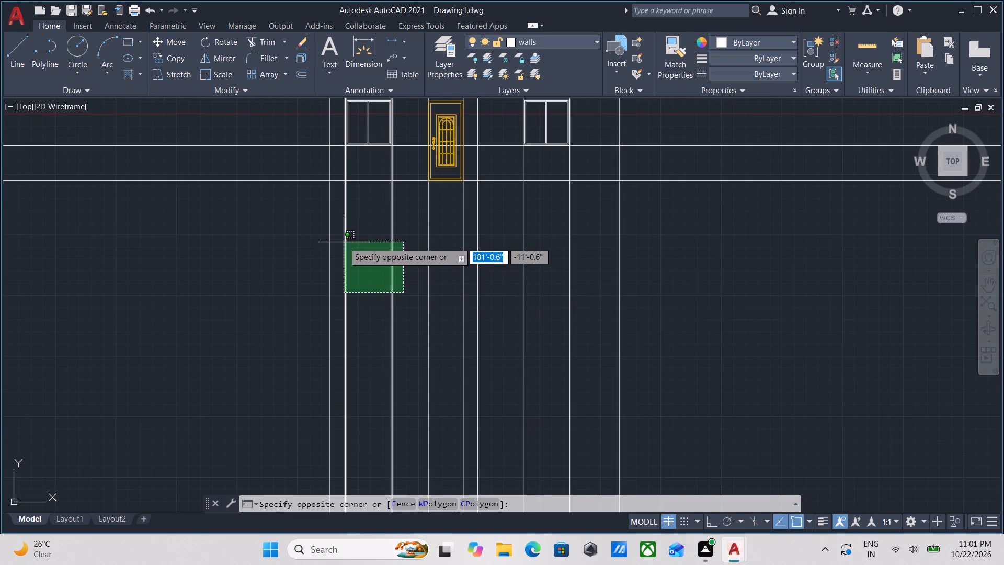
{"action": "left_click", "coordinate": [344, 242]}
{"action": "right_click", "coordinate": [344, 243]}
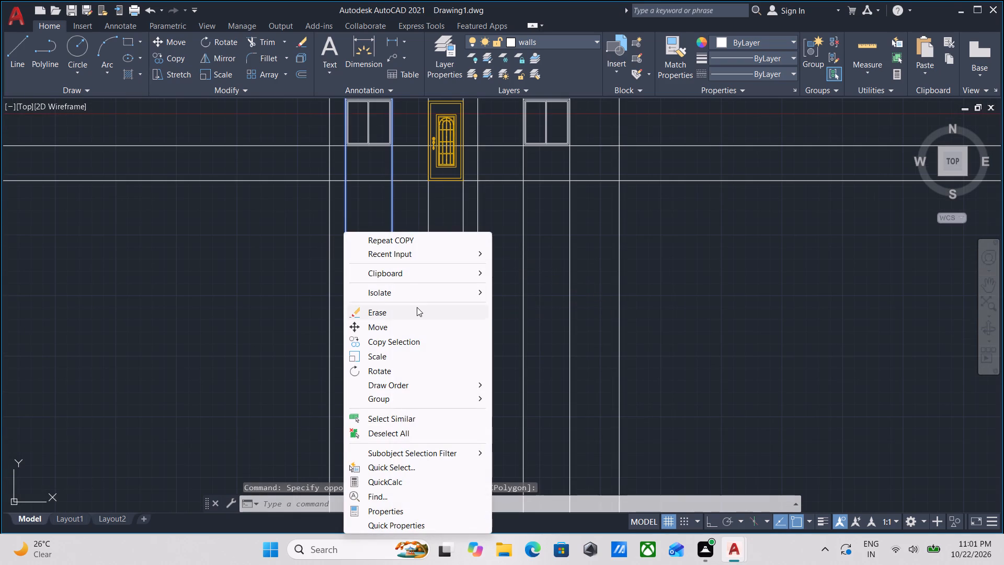
{"action": "left_click", "coordinate": [417, 307]}
Erase the two vertical projection lines at the sides of the right-hand elevation window.
{"action": "middle_click_drag", "start_coordinate": [424, 287], "coordinate": [405, 351]}
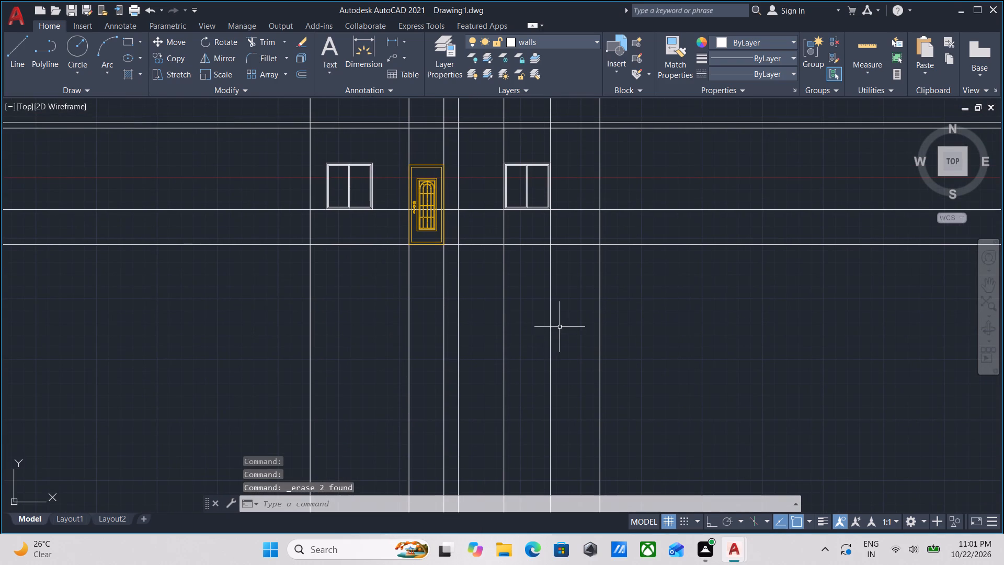
{"action": "left_click", "coordinate": [560, 326]}
{"action": "left_click", "coordinate": [496, 291]}
{"action": "right_click", "coordinate": [496, 291]}
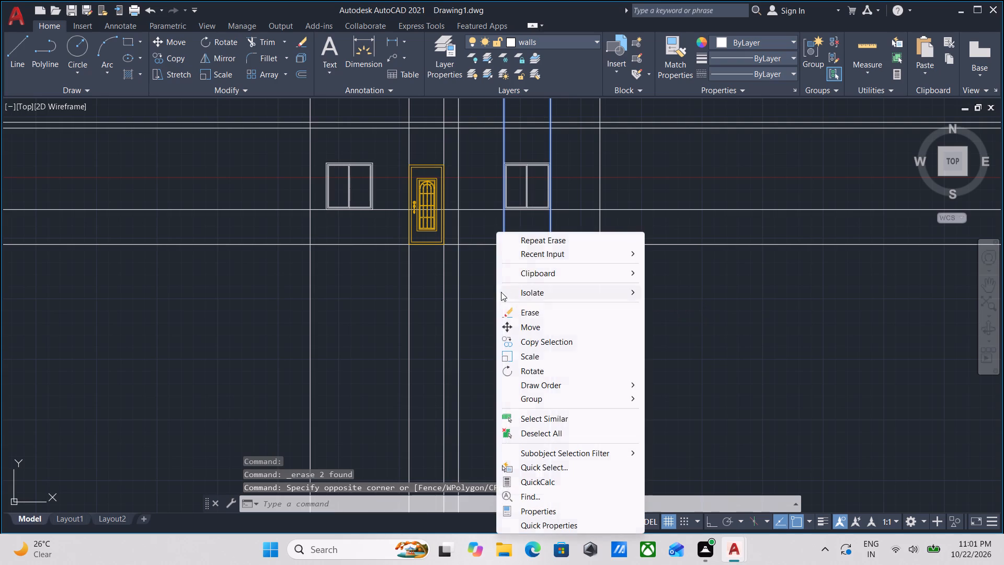
{"action": "left_click", "coordinate": [520, 308]}
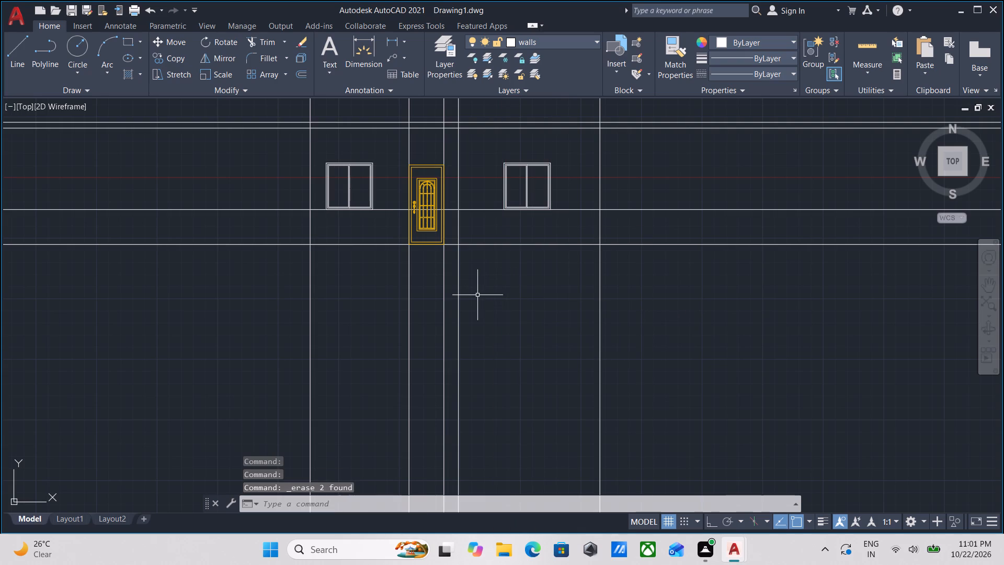
Erase the two vertical projection lines at the sides of the elevation door.
{"action": "scroll", "coordinate": [455, 295], "scroll_direction": "up", "scroll_amount": 1}
{"action": "left_click", "coordinate": [444, 292]}
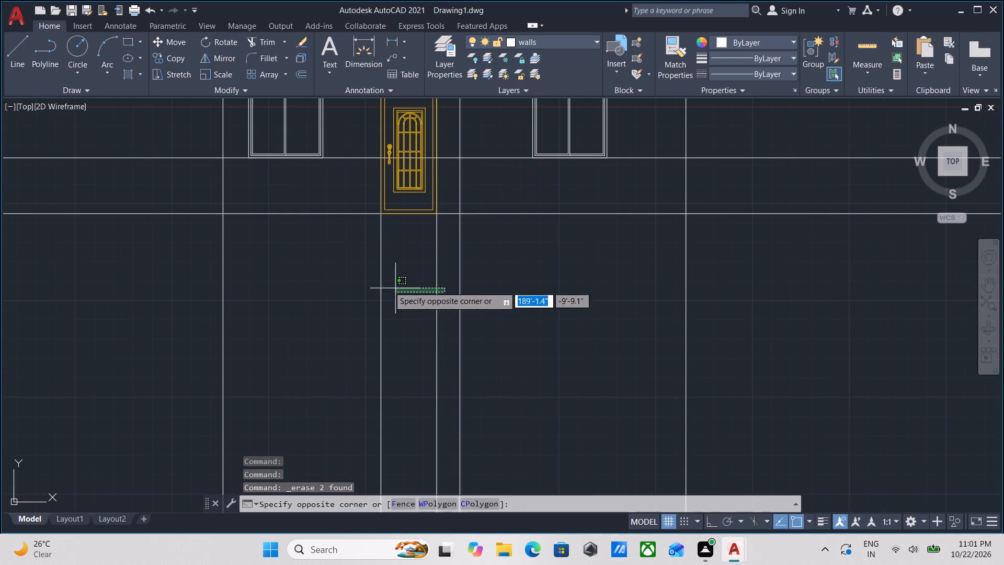
{"action": "left_click", "coordinate": [346, 279]}
{"action": "right_click", "coordinate": [336, 282]}
{"action": "left_click", "coordinate": [369, 316]}
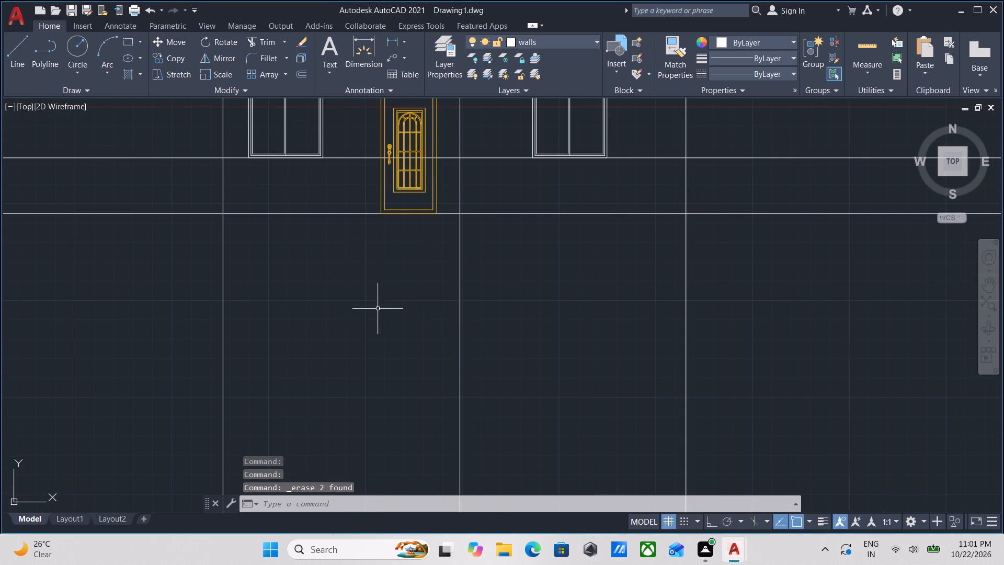
Erase the horizontal sill construction line running along the bottom of the two elevation windows.
{"action": "scroll", "coordinate": [381, 306], "scroll_direction": "down", "scroll_amount": 2}
{"action": "middle_click_drag", "start_coordinate": [381, 306], "coordinate": [389, 382]}
{"action": "scroll", "coordinate": [267, 317], "scroll_direction": "up", "scroll_amount": 2}
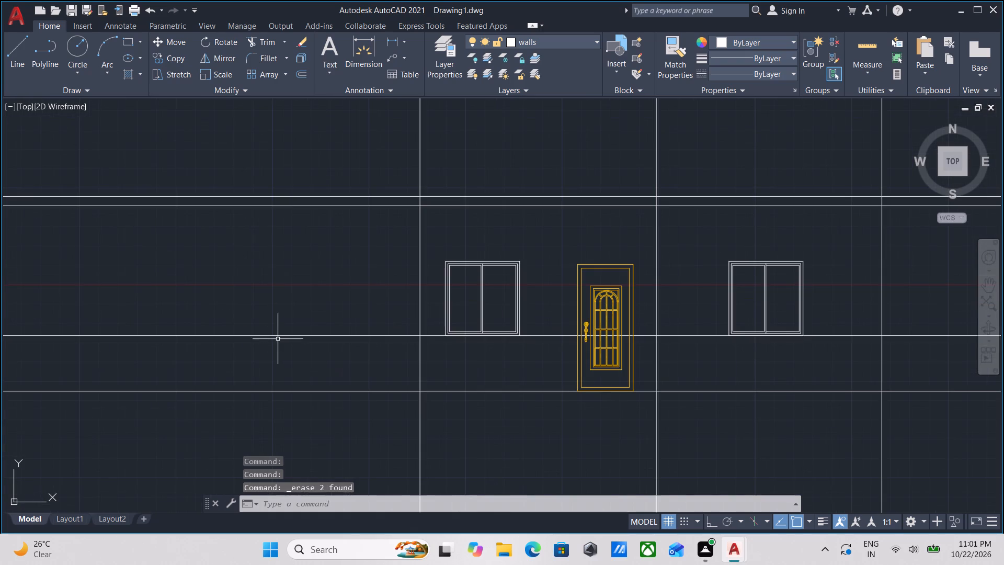
{"action": "left_click", "coordinate": [286, 344]}
{"action": "left_click", "coordinate": [267, 295]}
{"action": "right_click", "coordinate": [267, 295]}
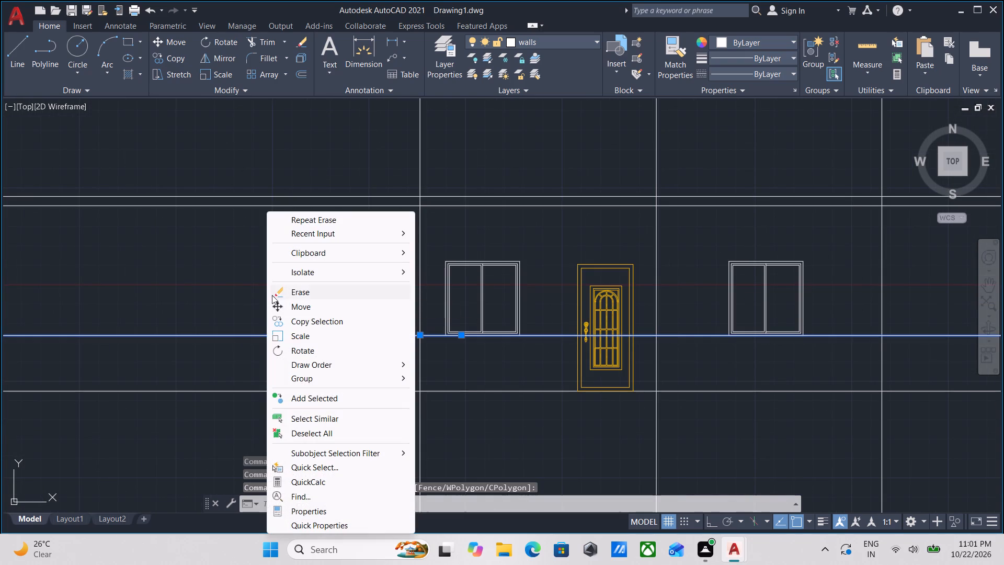
{"action": "left_click", "coordinate": [287, 294]}
Trim the slab and ground lines outside the elevation's outer wall lines, and the vertical lines below the ground line.
{"action": "scroll", "coordinate": [302, 297], "scroll_direction": "down", "scroll_amount": 2}
{"action": "middle_click_drag", "start_coordinate": [317, 347], "coordinate": [329, 364]}
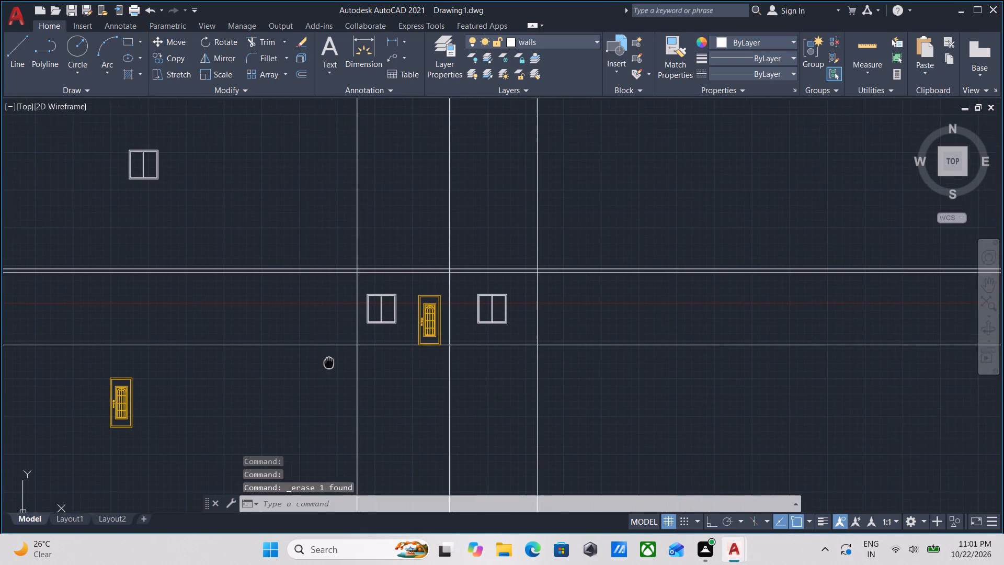
{"action": "middle_click_drag", "start_coordinate": [329, 364], "coordinate": [329, 364]}
{"action": "scroll", "coordinate": [340, 363], "scroll_direction": "down", "scroll_amount": 2}
{"action": "middle_click_drag", "start_coordinate": [340, 363], "coordinate": [340, 388]}
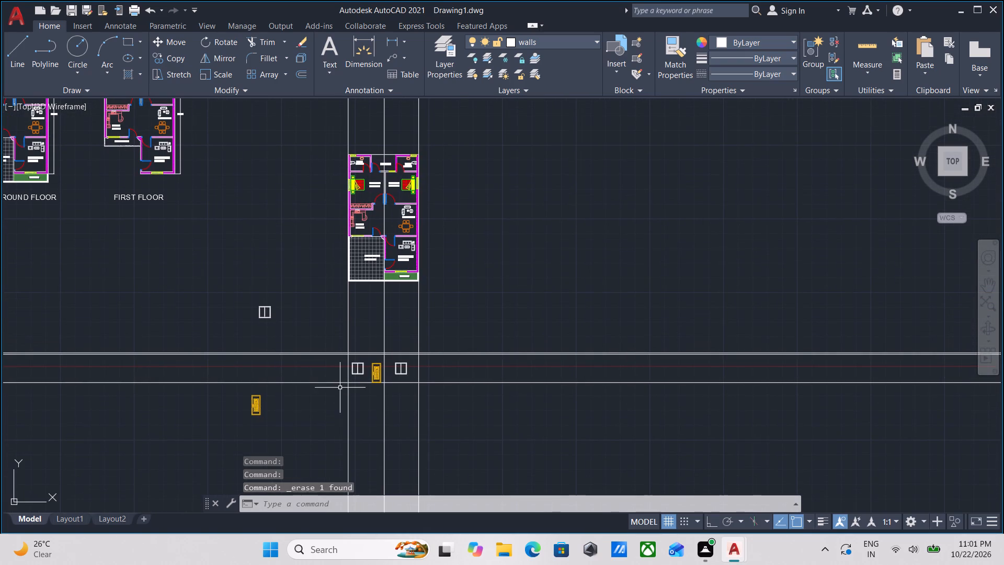
{"action": "scroll", "coordinate": [337, 397], "scroll_direction": "up", "scroll_amount": 2}
{"action": "middle_click_drag", "start_coordinate": [343, 382], "coordinate": [340, 401]}
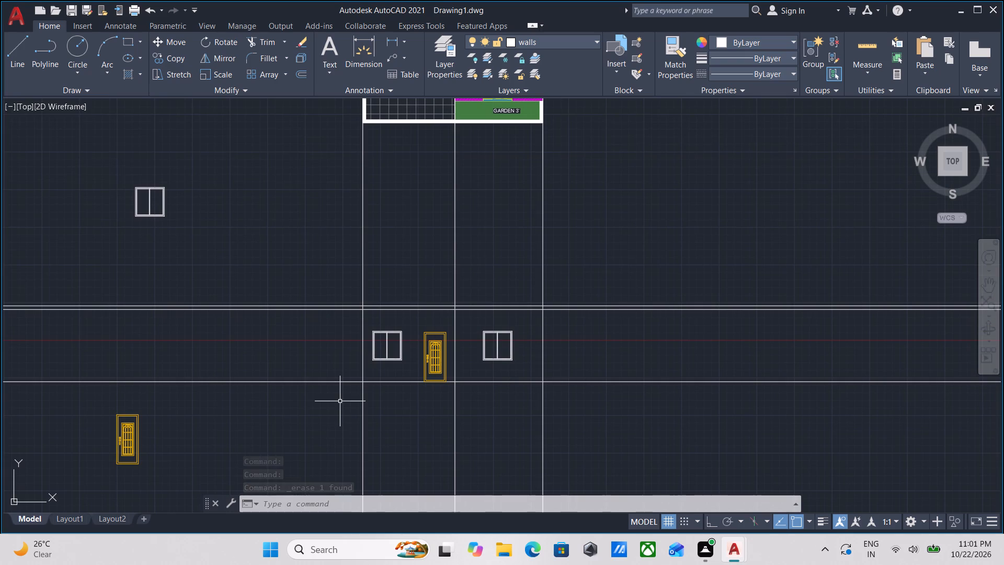
{"action": "type", "text": "TR"}
{"action": "key", "text": "Return"}
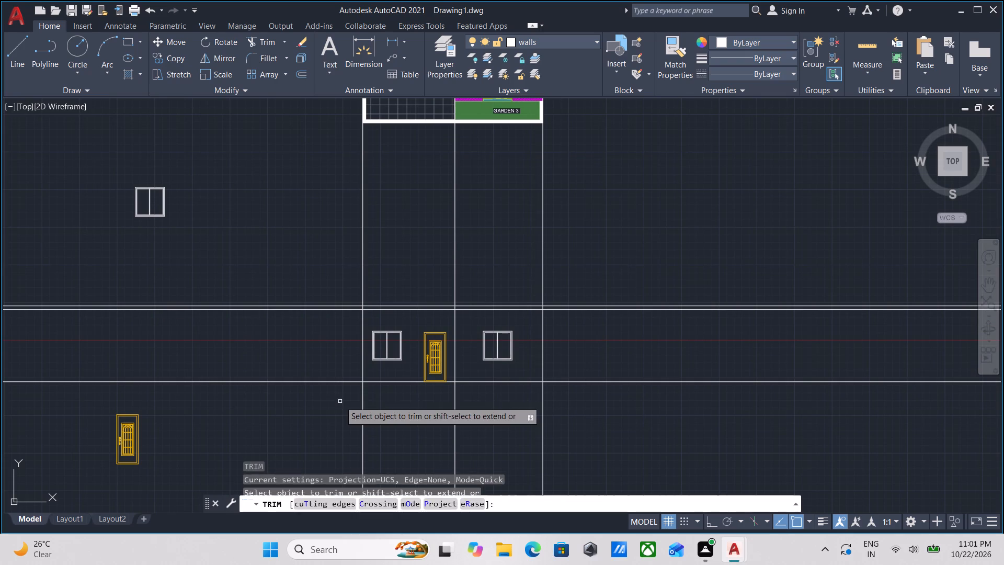
{"action": "left_click", "coordinate": [340, 401]}
{"action": "left_click", "coordinate": [311, 262]}
{"action": "middle_click_drag", "start_coordinate": [336, 380], "coordinate": [328, 298]}
{"action": "left_click", "coordinate": [334, 366]}
{"action": "left_click", "coordinate": [643, 375]}
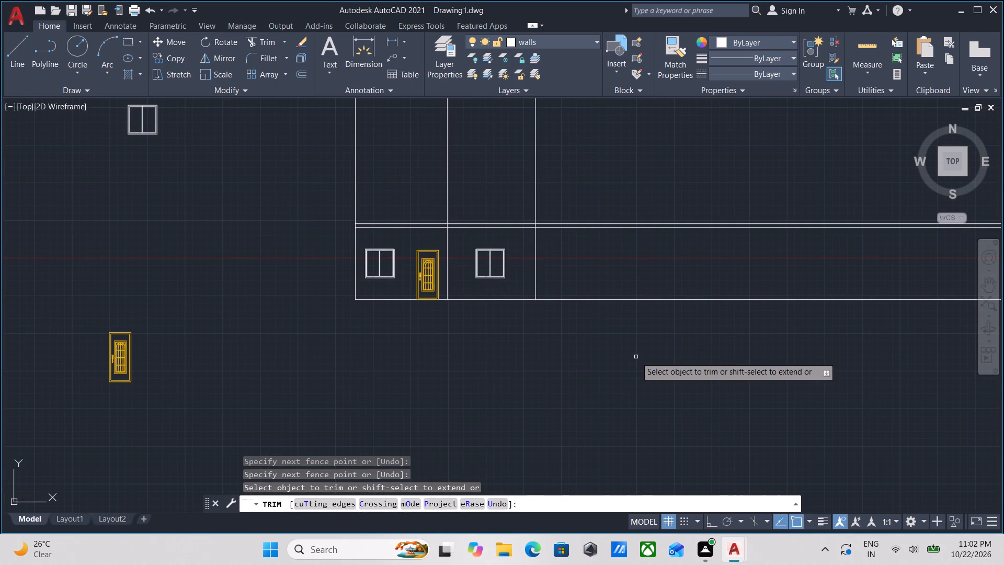
{"action": "left_click", "coordinate": [636, 353]}
{"action": "left_click", "coordinate": [648, 202]}
Trim the three vertical projection lines between the floor plan and the top line of the elevation.
{"action": "scroll", "coordinate": [648, 202], "scroll_direction": "down", "scroll_amount": 1}
{"action": "middle_click", "coordinate": [648, 202]}
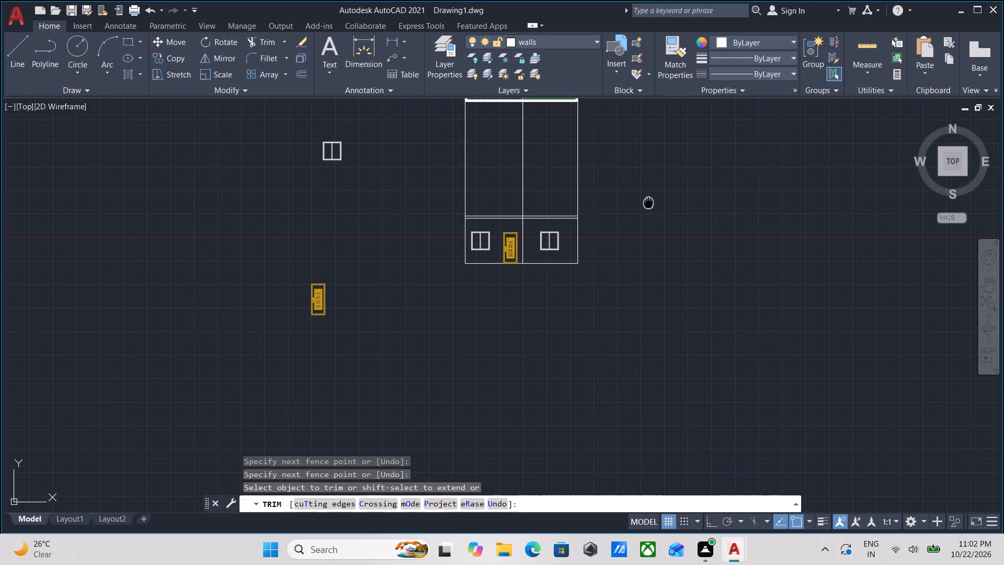
{"action": "middle_click_drag", "start_coordinate": [627, 159], "coordinate": [623, 284]}
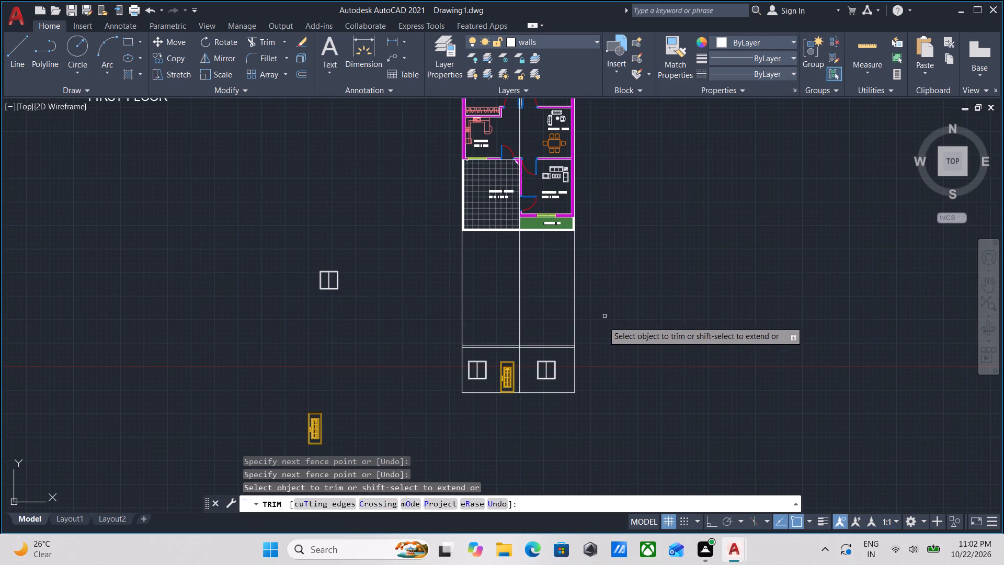
{"action": "left_click", "coordinate": [602, 310]}
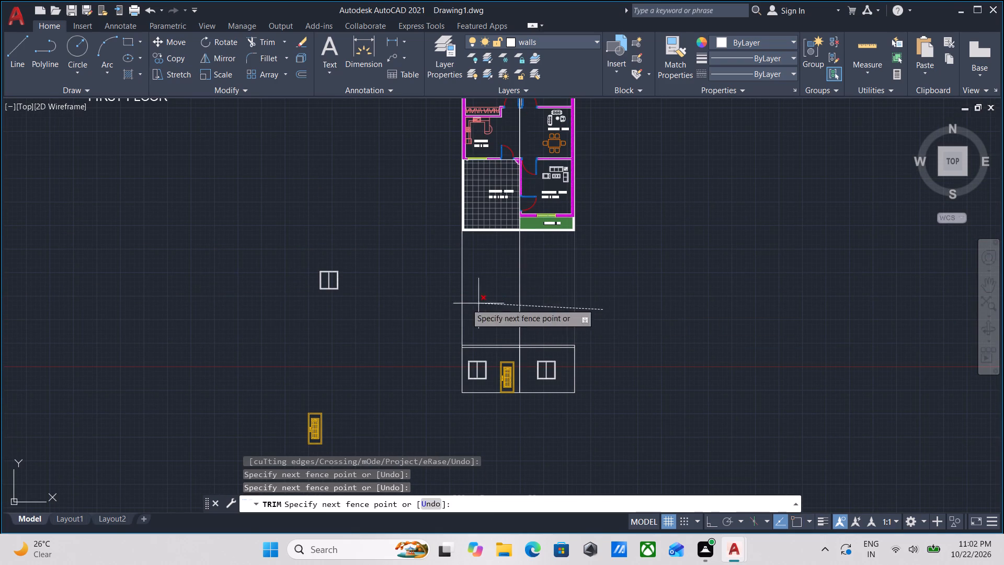
{"action": "left_click", "coordinate": [420, 303]}
{"action": "key", "text": "Escape"}
Trim the middle vertical wall line where it crosses the roof slab band.
{"action": "scroll", "coordinate": [527, 391], "scroll_direction": "up", "scroll_amount": 2}
{"action": "scroll", "coordinate": [513, 282], "scroll_direction": "up", "scroll_amount": 2}
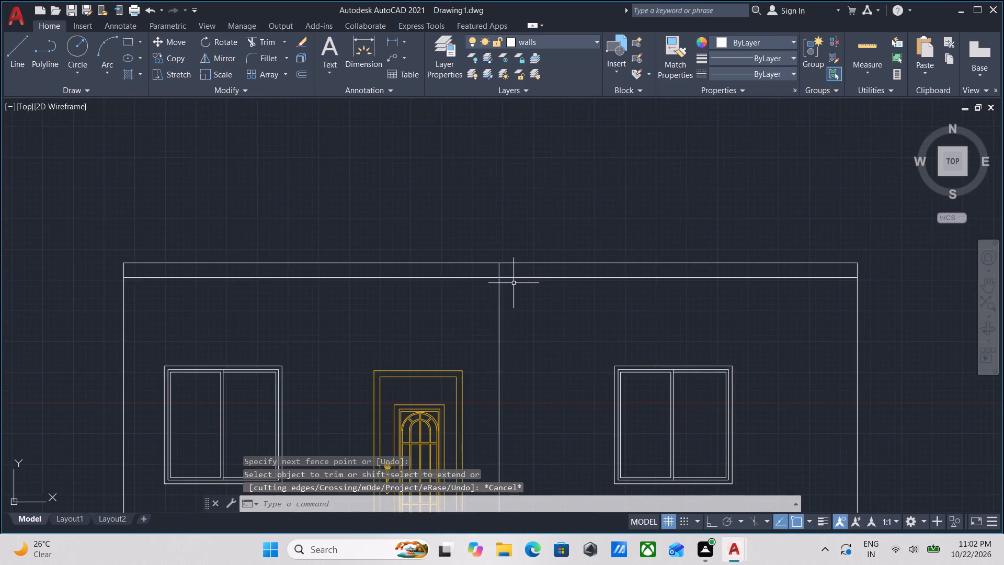
{"action": "scroll", "coordinate": [514, 283], "scroll_direction": "up", "scroll_amount": 2}
{"action": "type", "text": "TR"}
{"action": "key", "text": "Return"}
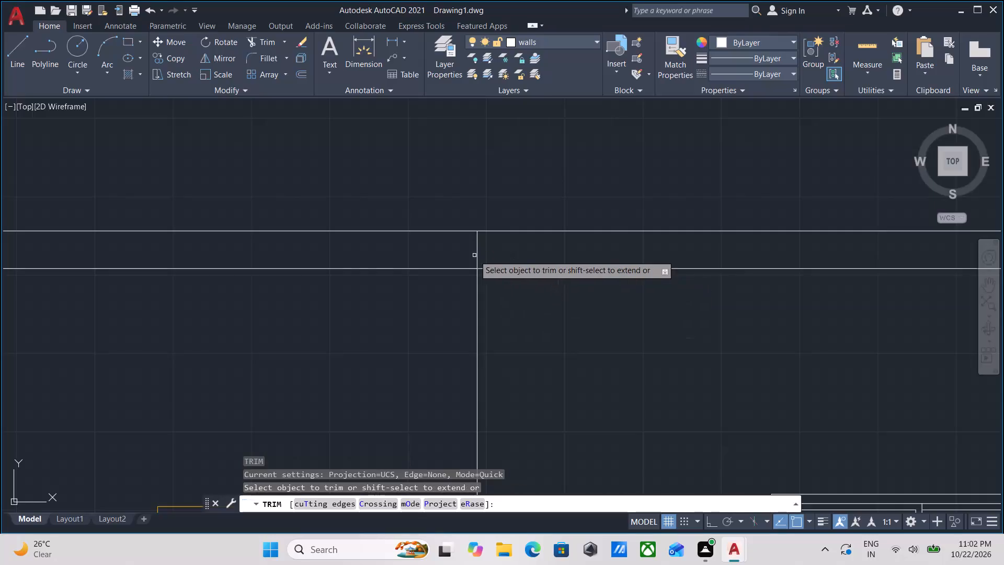
{"action": "scroll", "coordinate": [474, 255], "scroll_direction": "up", "scroll_amount": 2}
{"action": "left_click", "coordinate": [515, 247]}
{"action": "left_click", "coordinate": [425, 243]}
{"action": "key", "text": "Escape"}
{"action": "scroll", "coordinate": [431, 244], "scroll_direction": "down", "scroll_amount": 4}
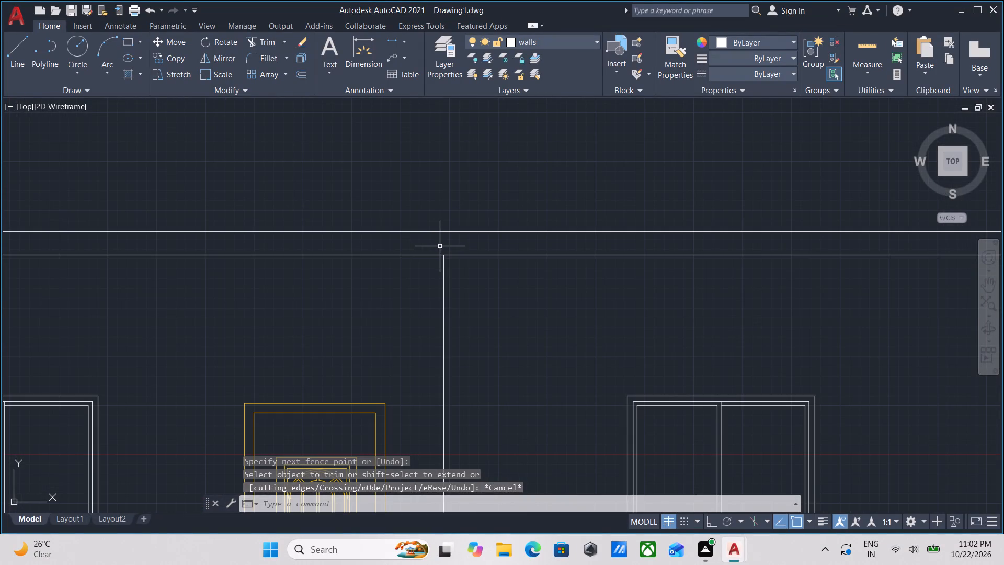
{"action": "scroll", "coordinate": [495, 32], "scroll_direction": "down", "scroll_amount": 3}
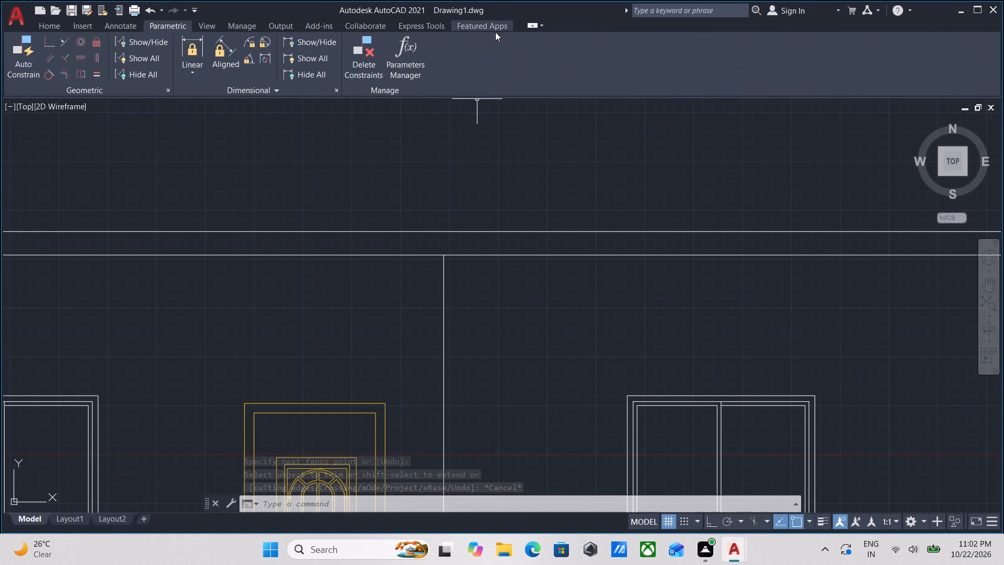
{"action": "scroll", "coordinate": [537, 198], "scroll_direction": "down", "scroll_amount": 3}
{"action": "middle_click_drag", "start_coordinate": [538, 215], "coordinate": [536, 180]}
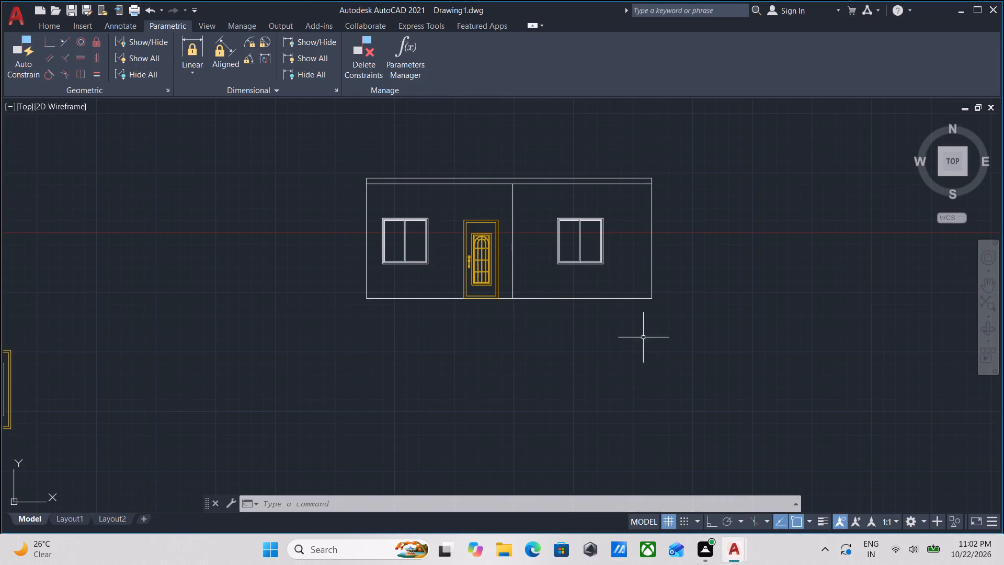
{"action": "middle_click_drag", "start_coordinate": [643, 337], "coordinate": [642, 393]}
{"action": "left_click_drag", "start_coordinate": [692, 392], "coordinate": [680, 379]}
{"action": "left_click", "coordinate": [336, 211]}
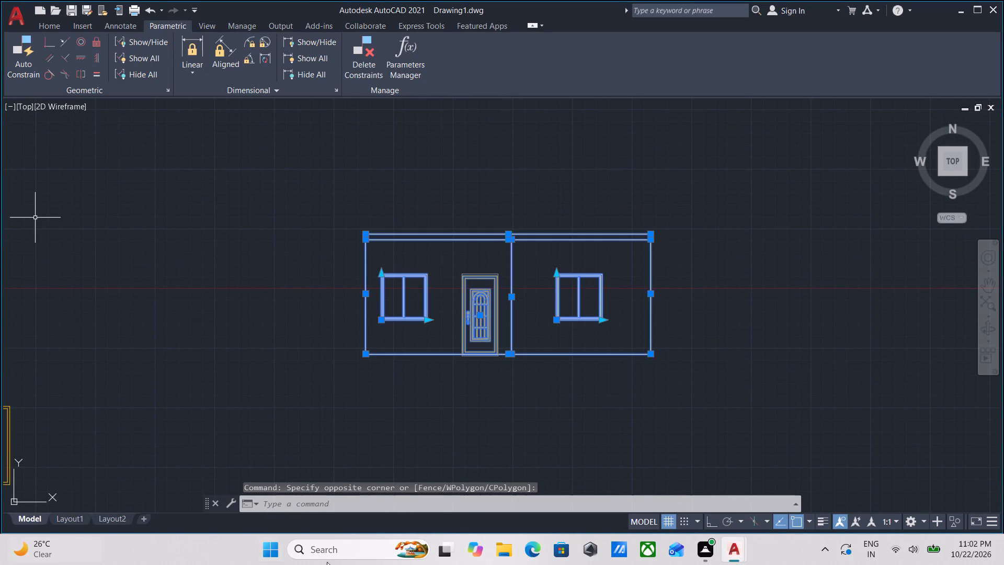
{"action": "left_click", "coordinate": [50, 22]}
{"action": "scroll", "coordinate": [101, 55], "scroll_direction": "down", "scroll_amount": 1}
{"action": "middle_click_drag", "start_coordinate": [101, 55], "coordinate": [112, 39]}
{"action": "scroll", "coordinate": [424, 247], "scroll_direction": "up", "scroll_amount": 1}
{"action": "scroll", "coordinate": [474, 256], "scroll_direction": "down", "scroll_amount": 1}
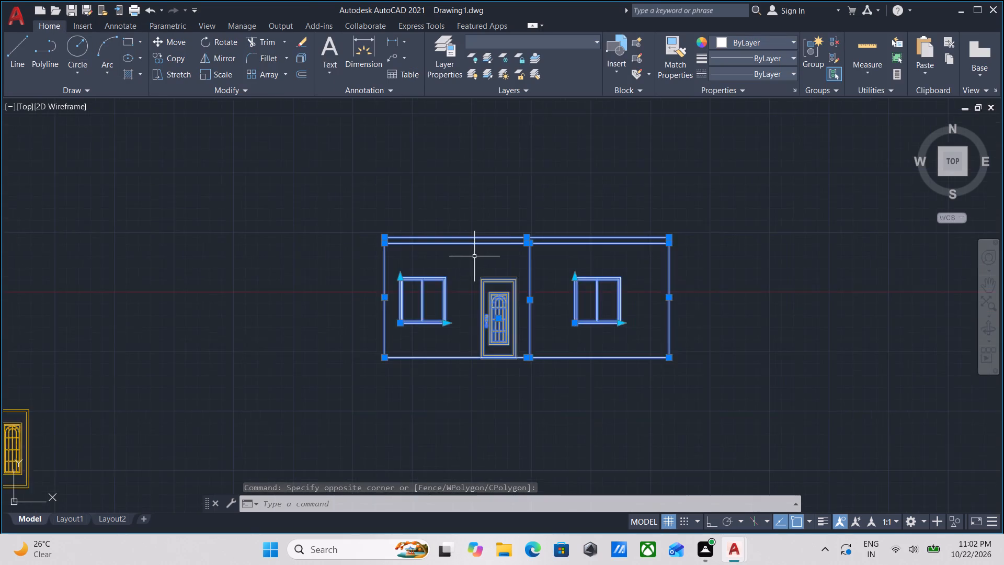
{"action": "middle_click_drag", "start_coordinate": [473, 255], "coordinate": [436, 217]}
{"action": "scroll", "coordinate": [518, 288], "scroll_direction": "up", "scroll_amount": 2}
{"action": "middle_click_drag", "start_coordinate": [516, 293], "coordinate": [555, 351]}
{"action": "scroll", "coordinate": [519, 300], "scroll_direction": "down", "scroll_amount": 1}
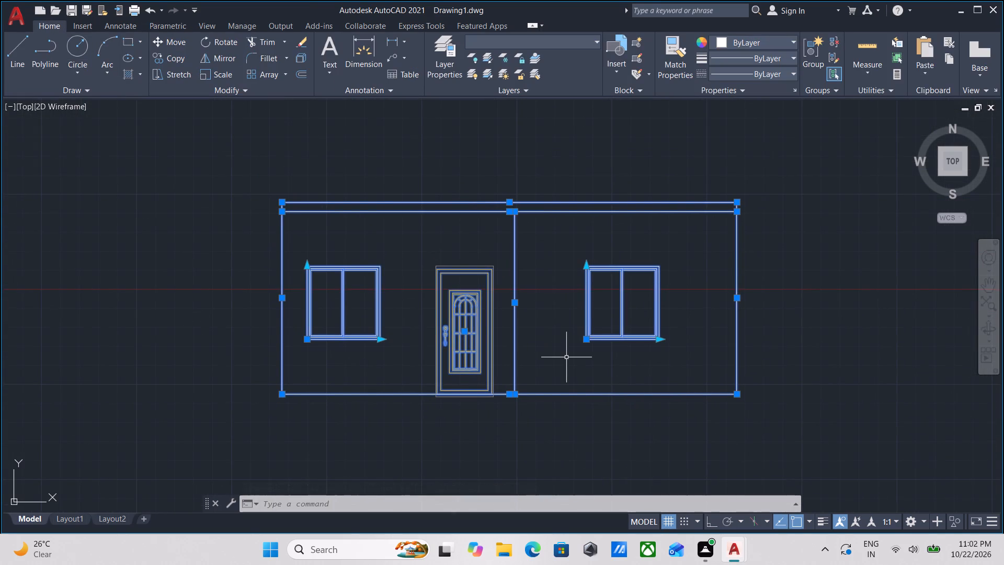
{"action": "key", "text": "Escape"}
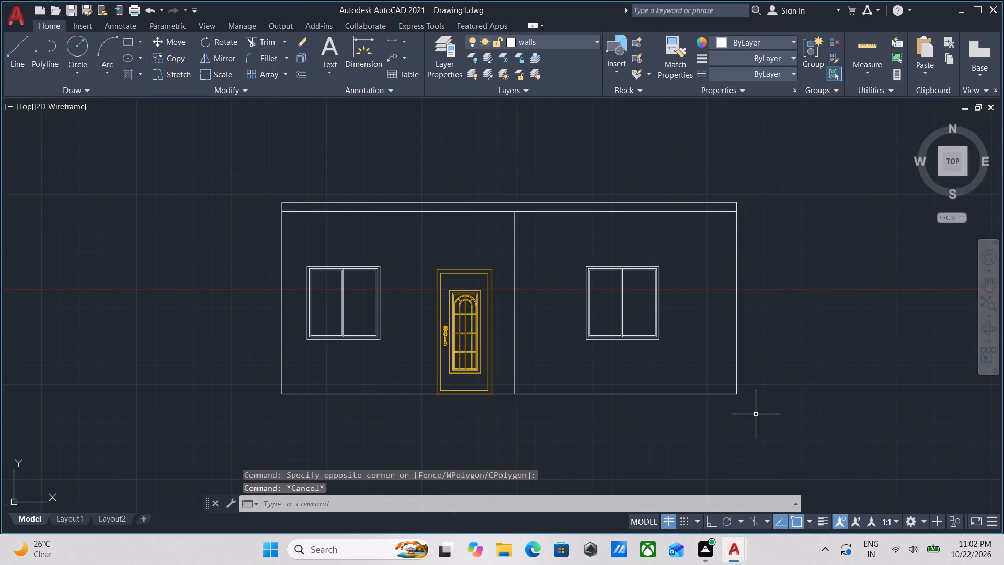
Group the whole ground-floor elevation, including its walls, slab, windows and door.
{"action": "left_click", "coordinate": [769, 426]}
{"action": "left_click", "coordinate": [255, 172]}
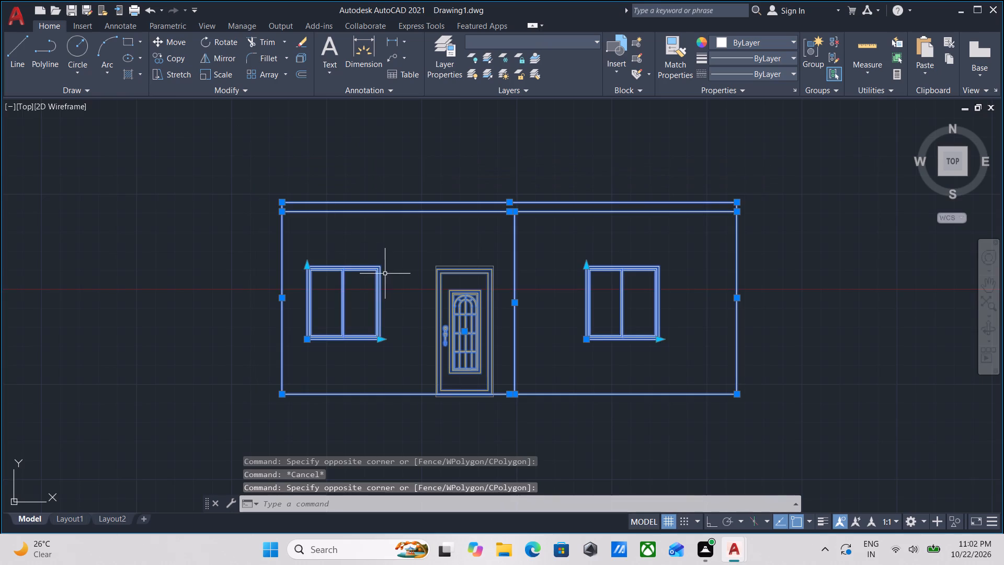
{"action": "middle_click_drag", "start_coordinate": [389, 275], "coordinate": [422, 259]}
{"action": "key", "text": "g"}
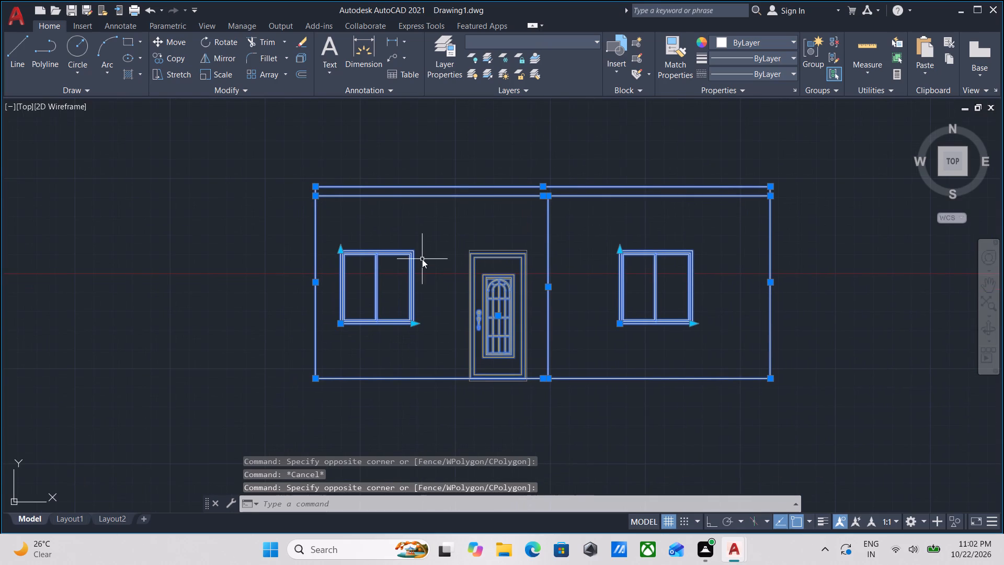
{"action": "key", "text": "Return"}
Copy the grouped elevation from its lower-left corner to its upper-left slab corner to form the first floor.
{"action": "left_click", "coordinate": [589, 392]}
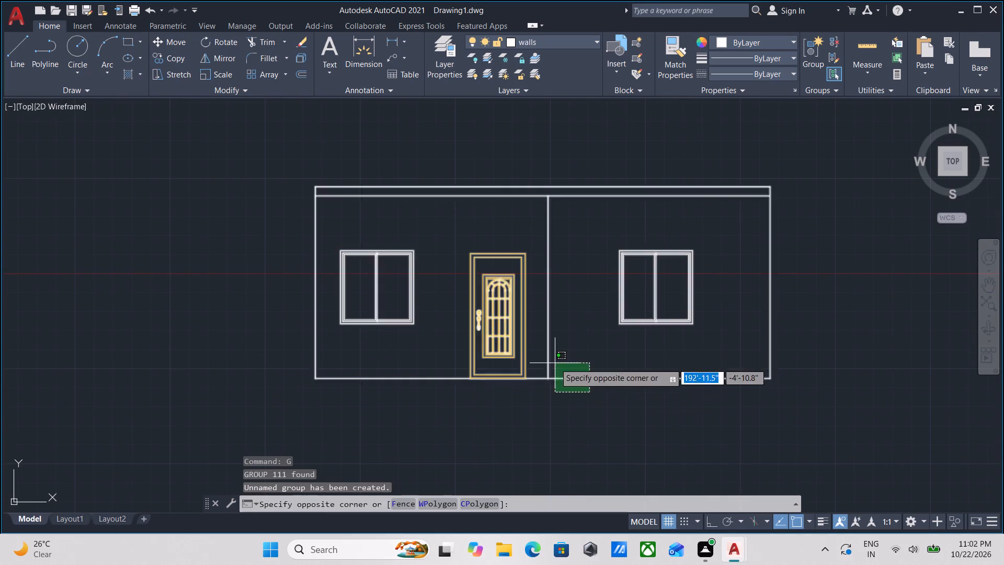
{"action": "left_click", "coordinate": [555, 363]}
{"action": "type", "text": "CO"}
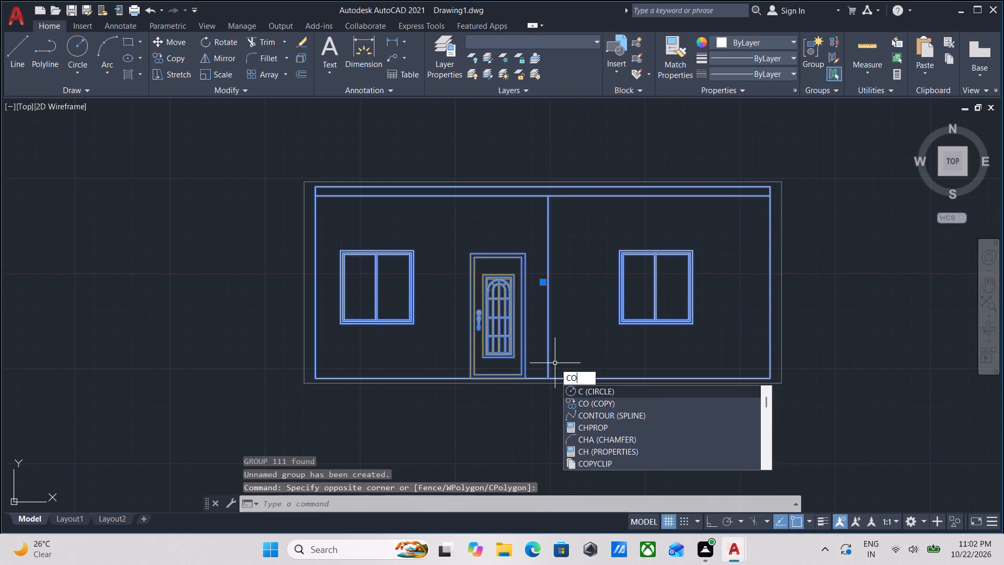
{"action": "key", "text": "Return"}
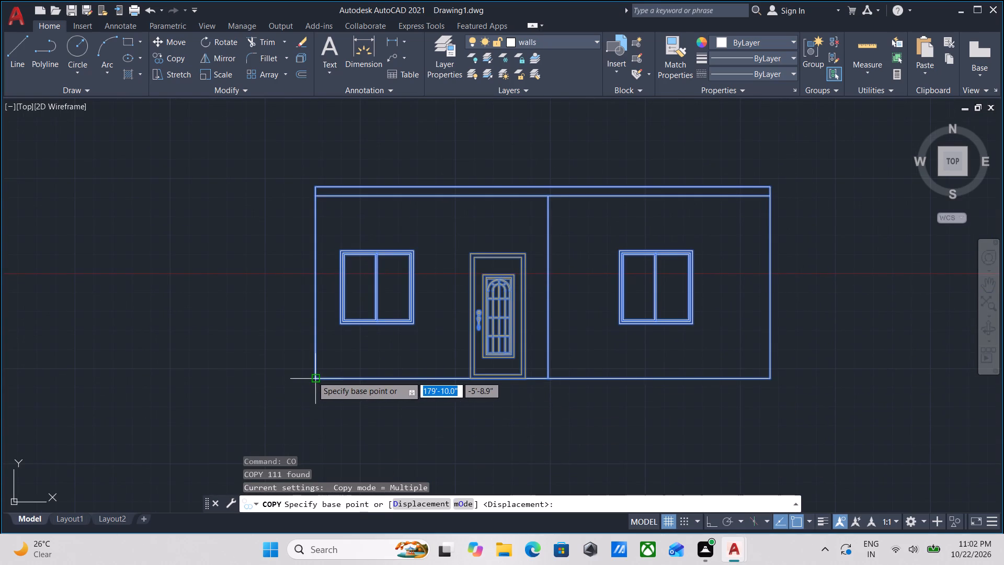
{"action": "left_click", "coordinate": [312, 376]}
{"action": "middle_click_drag", "start_coordinate": [316, 199], "coordinate": [336, 274]}
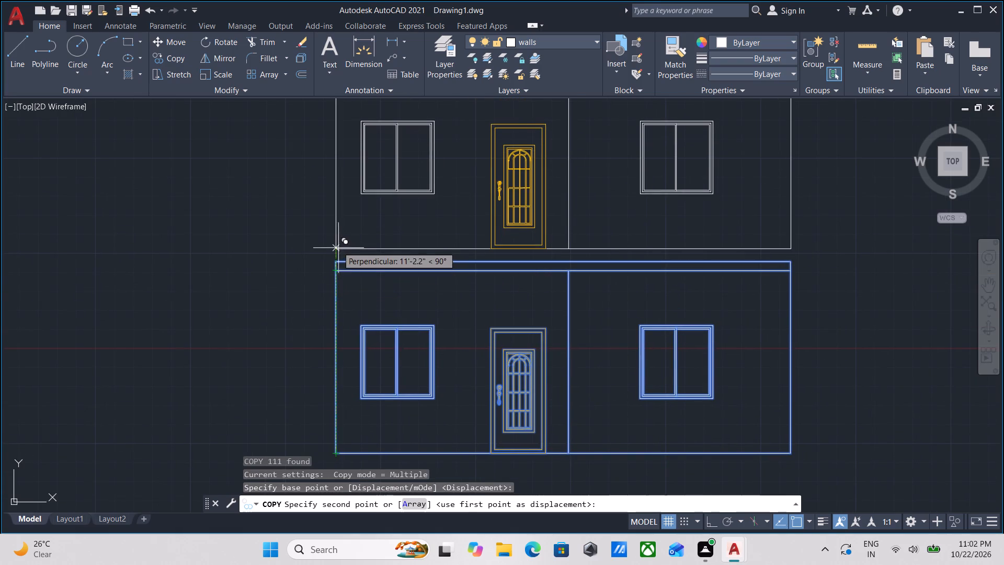
{"action": "scroll", "coordinate": [338, 263], "scroll_direction": "up", "scroll_amount": 3}
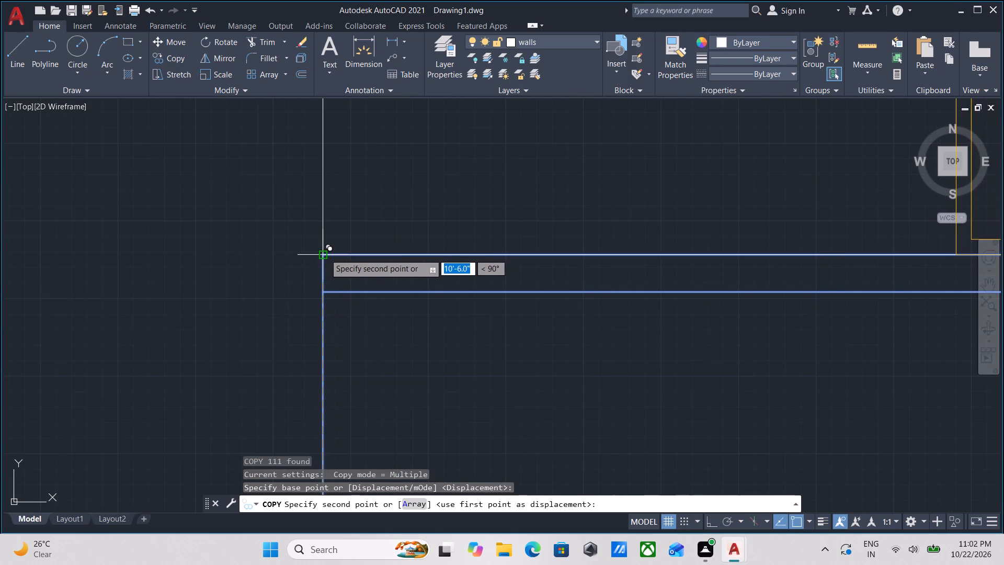
{"action": "left_click", "coordinate": [324, 255]}
{"action": "scroll", "coordinate": [333, 248], "scroll_direction": "down", "scroll_amount": 2}
{"action": "middle_click_drag", "start_coordinate": [333, 250], "coordinate": [280, 347]}
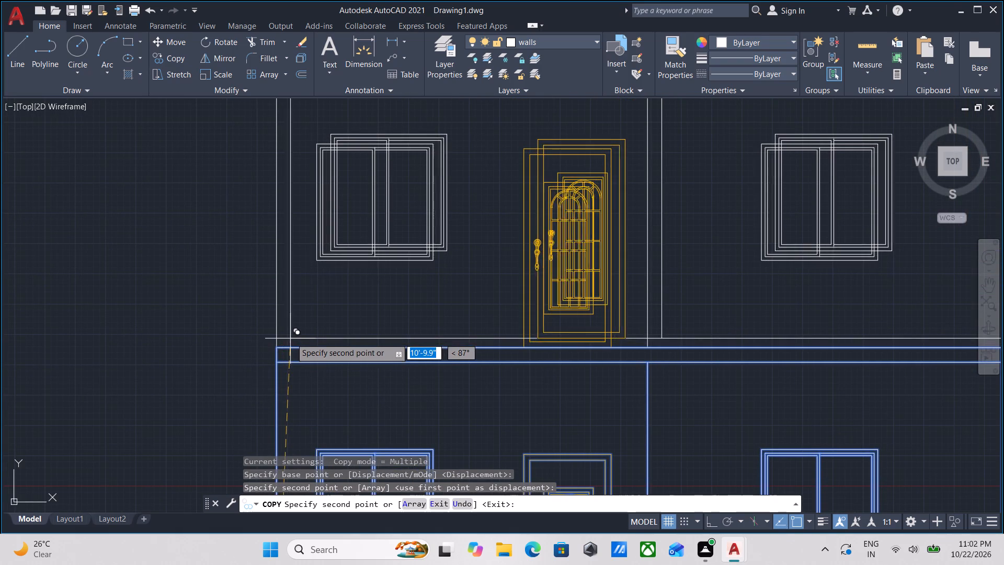
{"action": "key", "text": "Escape"}
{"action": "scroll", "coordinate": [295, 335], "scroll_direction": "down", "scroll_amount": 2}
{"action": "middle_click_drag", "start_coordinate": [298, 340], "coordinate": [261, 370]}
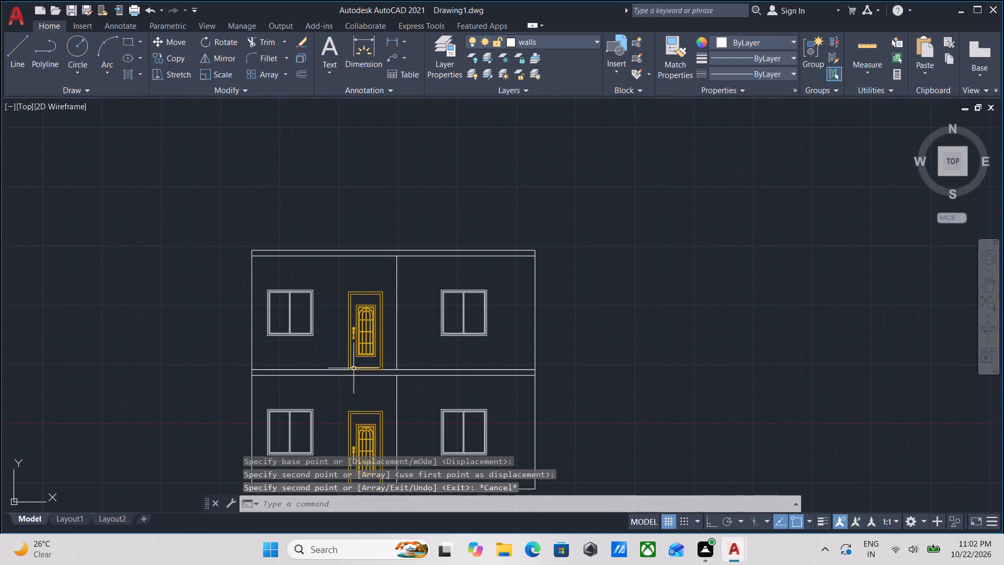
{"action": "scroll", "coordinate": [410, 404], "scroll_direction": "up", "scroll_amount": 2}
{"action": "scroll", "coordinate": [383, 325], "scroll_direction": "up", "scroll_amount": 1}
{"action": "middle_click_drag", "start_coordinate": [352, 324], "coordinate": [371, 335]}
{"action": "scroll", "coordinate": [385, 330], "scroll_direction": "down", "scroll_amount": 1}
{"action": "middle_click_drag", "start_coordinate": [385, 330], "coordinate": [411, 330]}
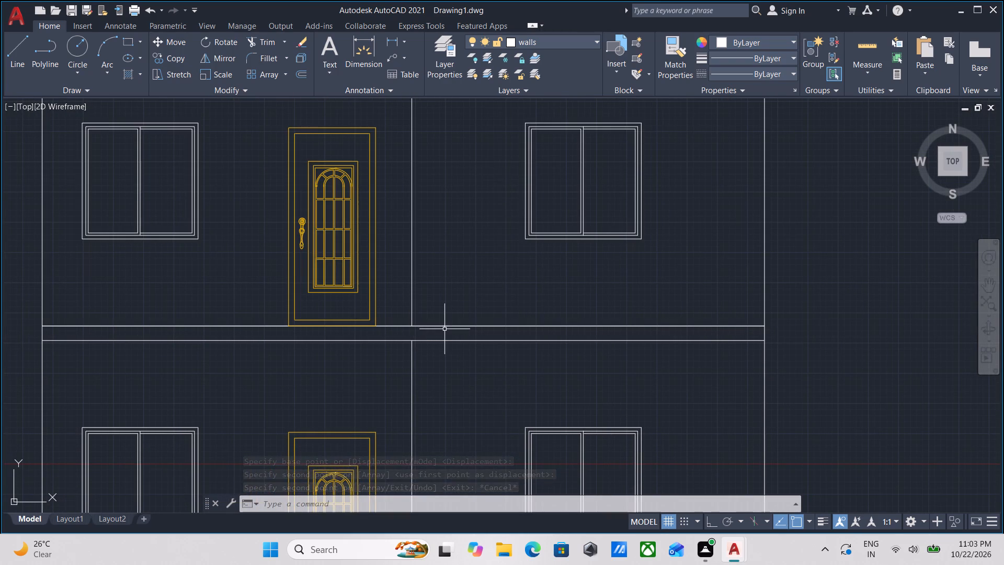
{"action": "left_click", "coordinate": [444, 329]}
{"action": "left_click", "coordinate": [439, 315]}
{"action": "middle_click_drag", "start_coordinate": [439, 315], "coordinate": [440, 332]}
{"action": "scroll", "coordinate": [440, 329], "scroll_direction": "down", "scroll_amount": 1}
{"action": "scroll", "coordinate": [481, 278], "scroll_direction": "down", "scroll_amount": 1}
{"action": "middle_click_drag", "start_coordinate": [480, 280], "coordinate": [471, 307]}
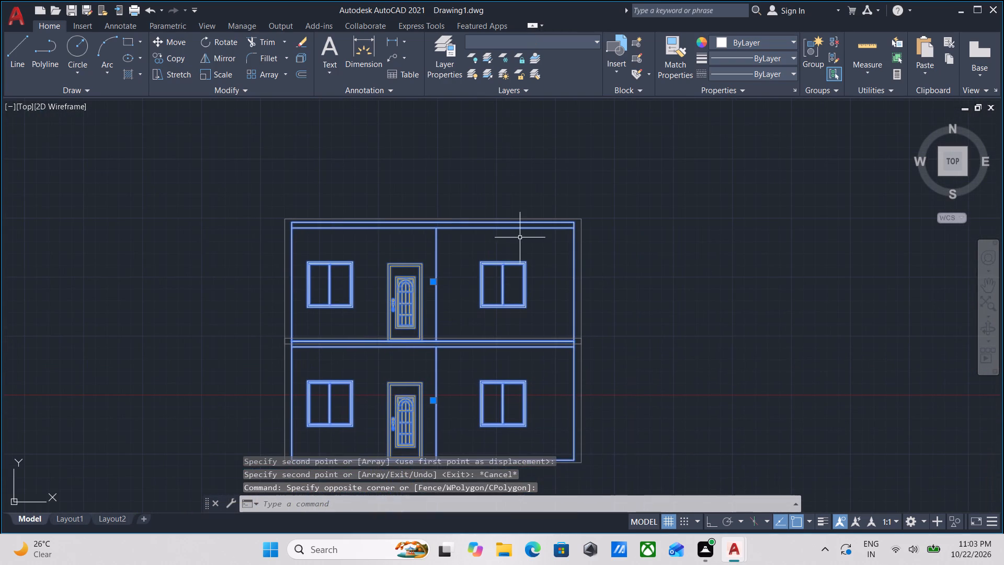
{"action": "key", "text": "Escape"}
Ungroup the copied first-floor elevation.
{"action": "left_click", "coordinate": [566, 215]}
{"action": "left_click", "coordinate": [548, 236]}
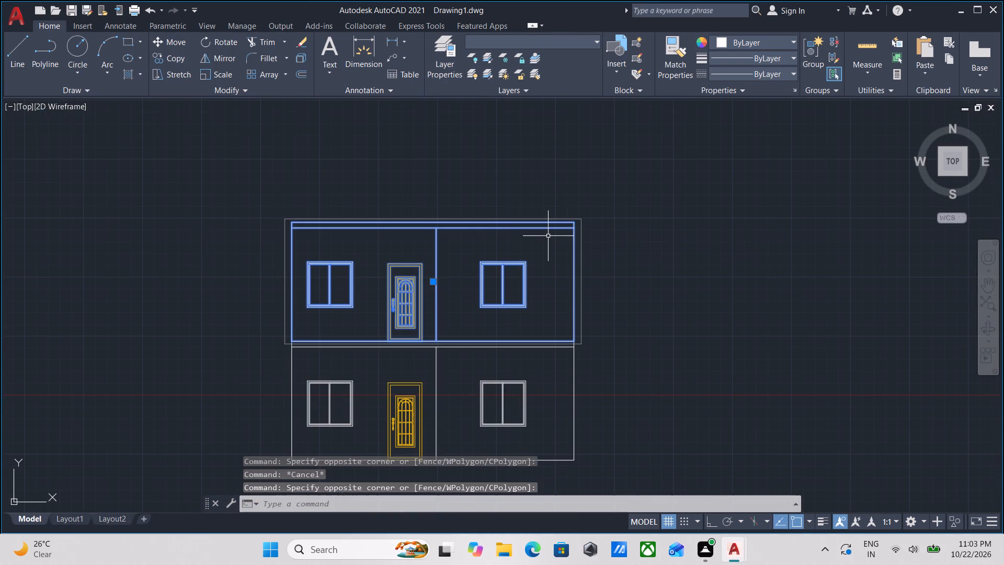
{"action": "type", "text": "UNG"}
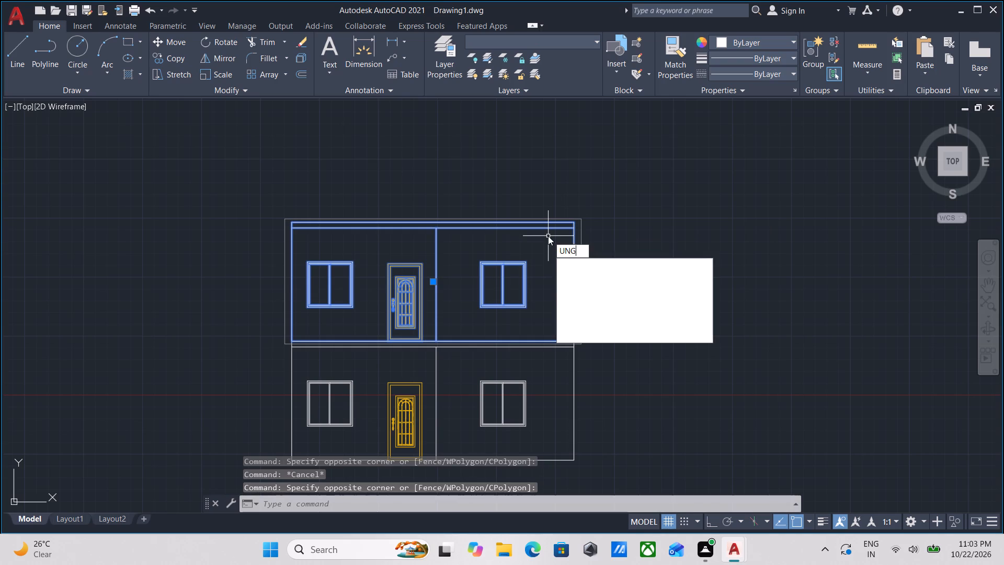
{"action": "key", "text": "Return"}
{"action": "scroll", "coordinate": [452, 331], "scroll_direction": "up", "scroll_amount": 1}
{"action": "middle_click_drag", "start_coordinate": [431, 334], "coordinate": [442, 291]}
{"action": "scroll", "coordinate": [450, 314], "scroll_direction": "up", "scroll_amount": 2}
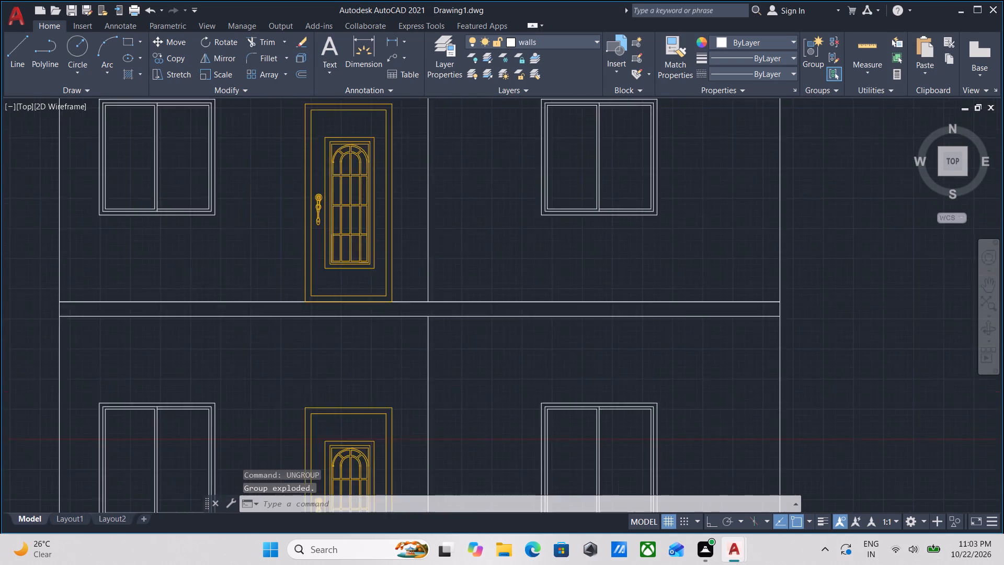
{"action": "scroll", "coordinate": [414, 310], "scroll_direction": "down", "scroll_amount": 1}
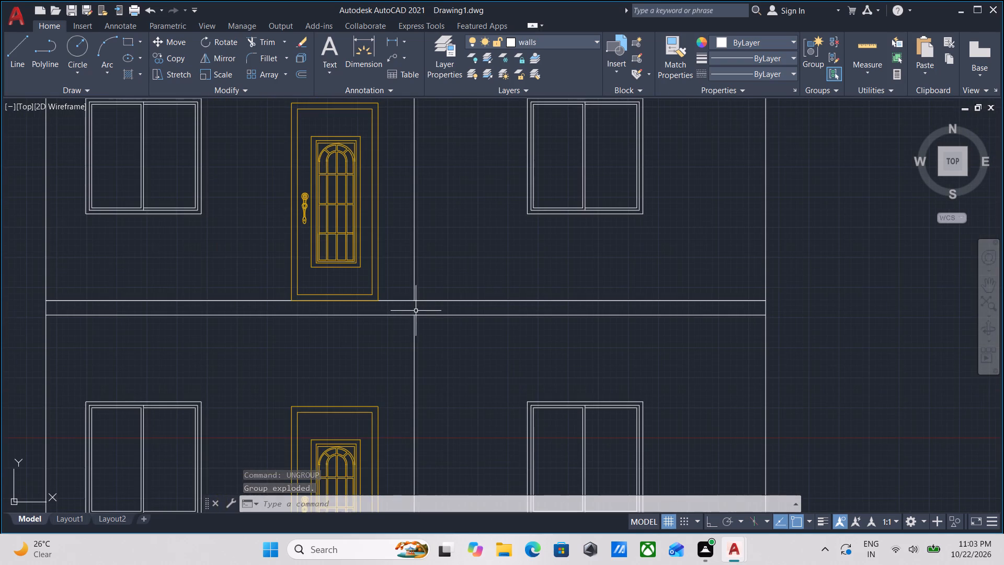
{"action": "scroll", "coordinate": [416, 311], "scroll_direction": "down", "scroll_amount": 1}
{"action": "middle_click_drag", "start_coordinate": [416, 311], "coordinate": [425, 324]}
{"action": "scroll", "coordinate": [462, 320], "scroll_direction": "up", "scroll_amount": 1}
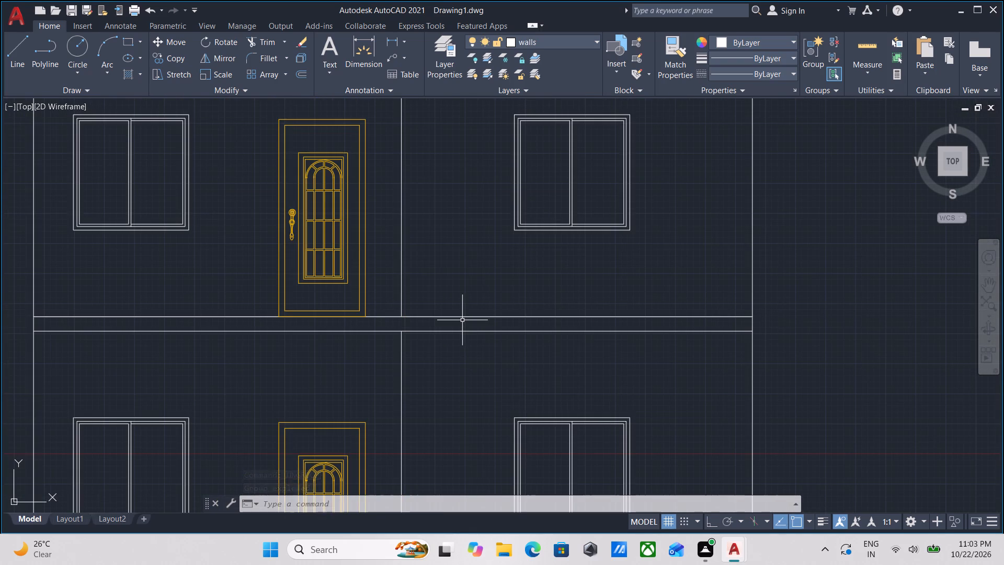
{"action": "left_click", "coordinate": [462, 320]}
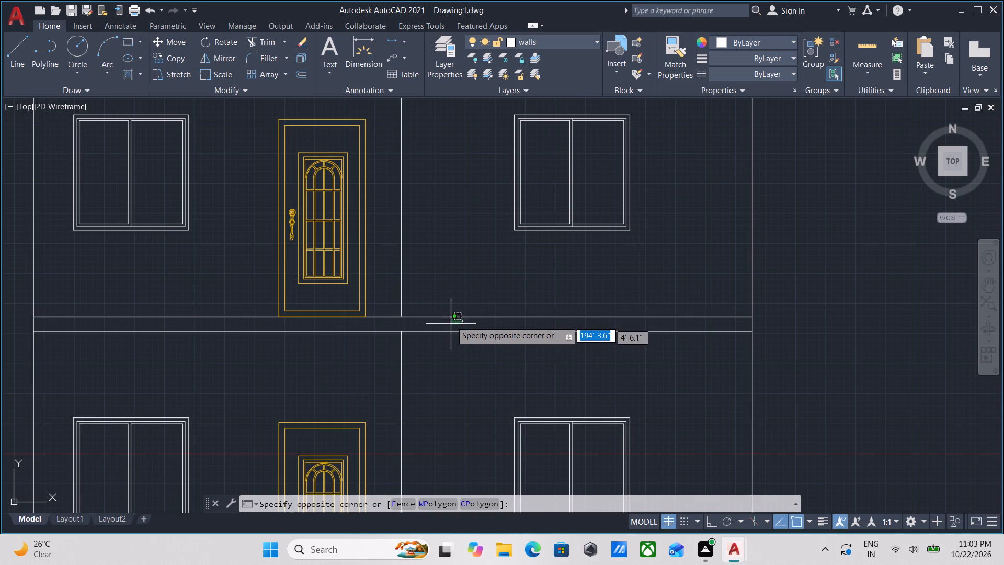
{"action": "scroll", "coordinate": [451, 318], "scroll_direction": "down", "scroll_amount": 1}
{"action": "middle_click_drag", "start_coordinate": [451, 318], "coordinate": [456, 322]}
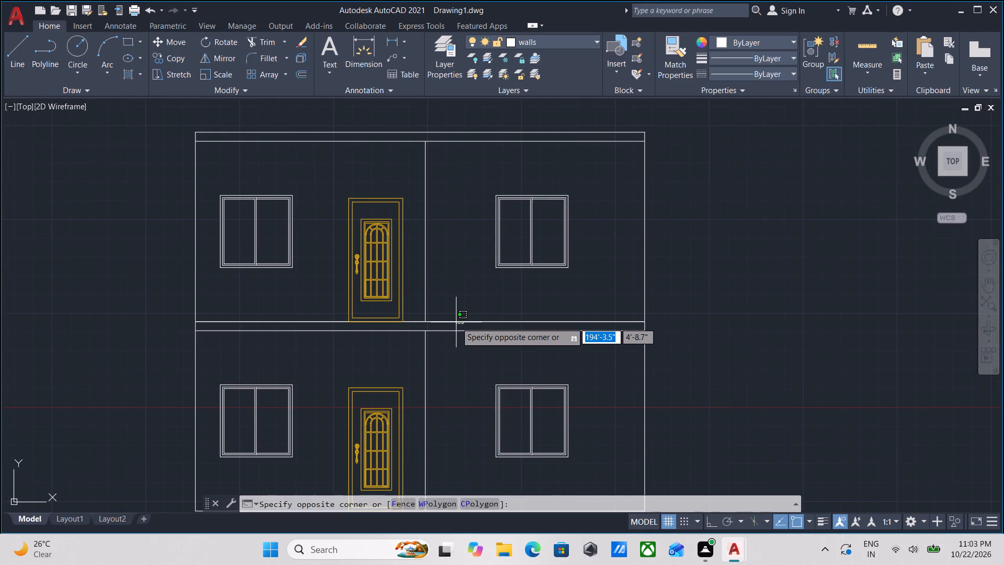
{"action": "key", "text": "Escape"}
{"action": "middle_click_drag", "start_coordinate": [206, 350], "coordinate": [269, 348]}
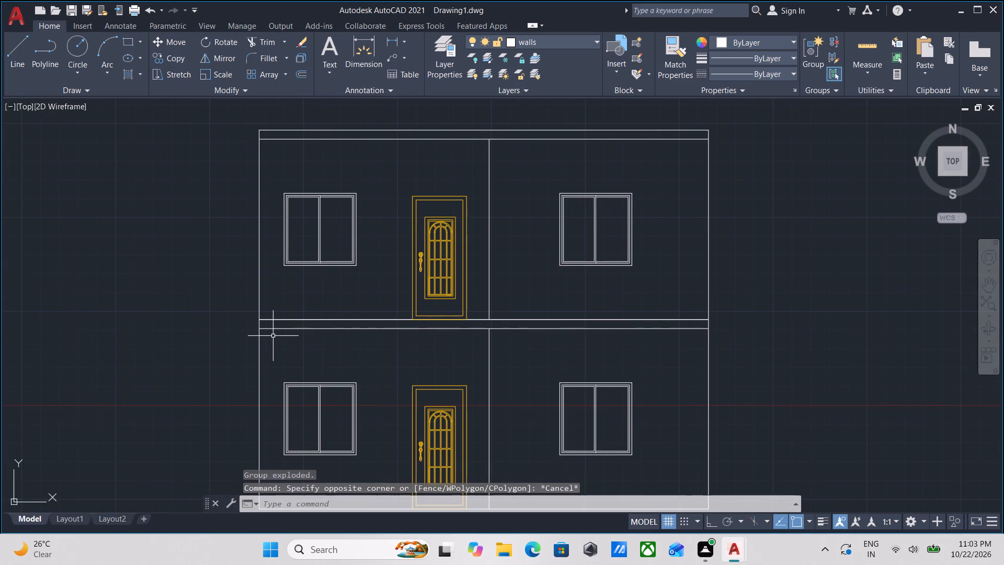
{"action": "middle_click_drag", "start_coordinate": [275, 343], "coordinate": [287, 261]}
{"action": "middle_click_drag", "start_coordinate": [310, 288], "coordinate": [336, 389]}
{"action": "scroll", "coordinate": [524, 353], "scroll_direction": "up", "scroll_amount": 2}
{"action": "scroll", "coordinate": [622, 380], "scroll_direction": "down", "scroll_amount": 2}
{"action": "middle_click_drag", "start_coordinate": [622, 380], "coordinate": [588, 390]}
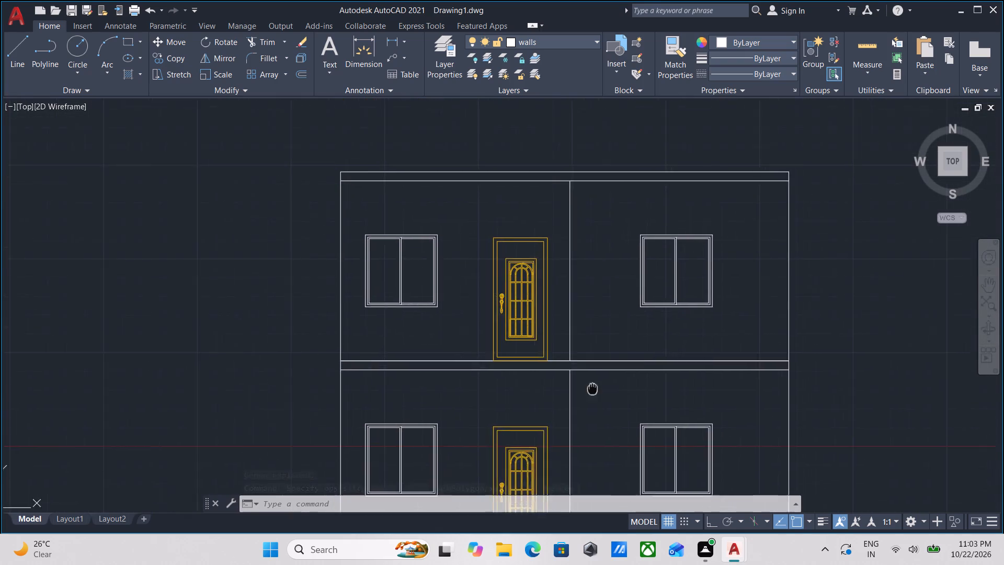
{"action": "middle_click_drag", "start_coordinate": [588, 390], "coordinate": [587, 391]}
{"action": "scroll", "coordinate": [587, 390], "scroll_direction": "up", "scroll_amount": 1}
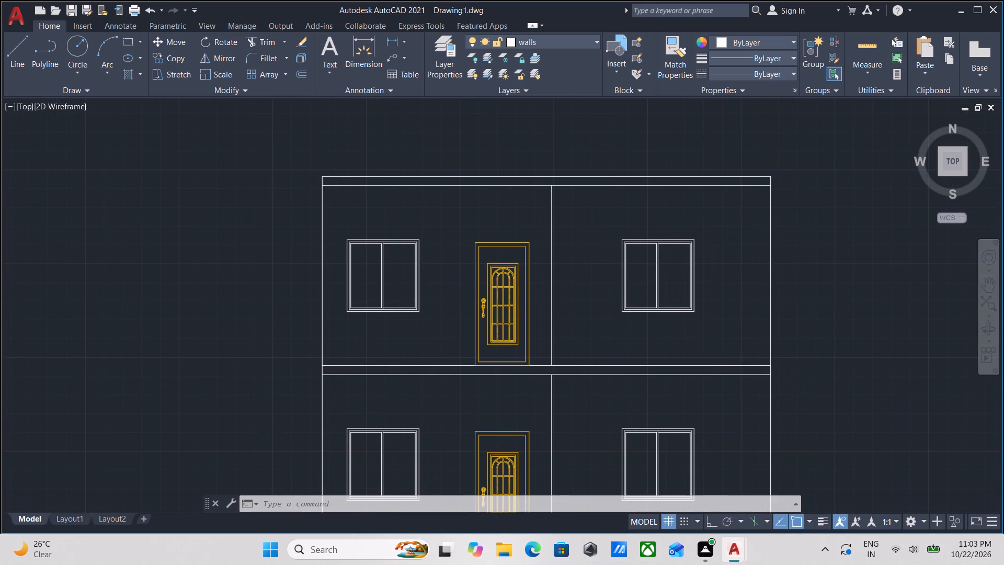
Ungroup the ground-floor elevation below the copied first floor.
{"action": "left_click", "coordinate": [906, 391]}
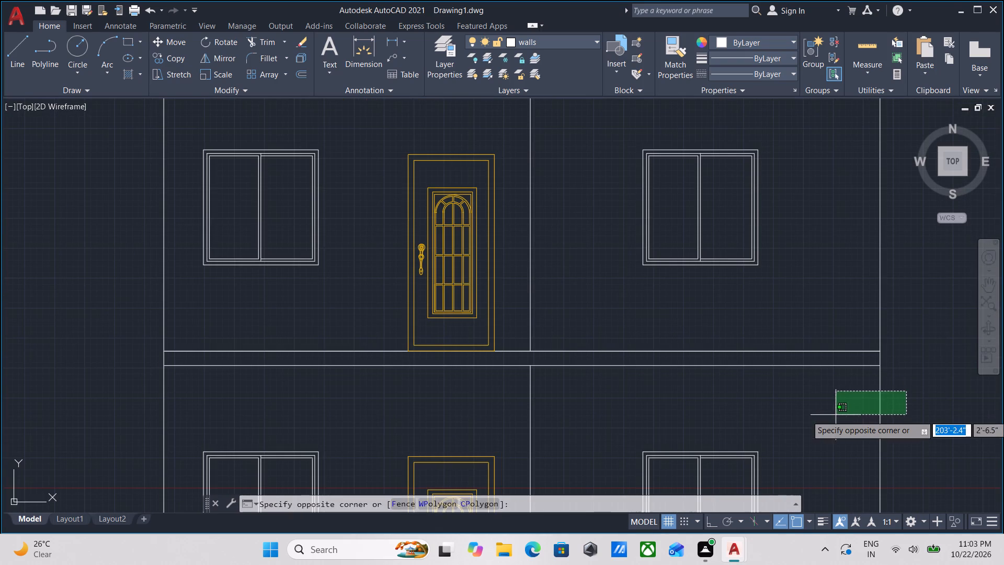
{"action": "left_click", "coordinate": [832, 415]}
{"action": "middle_click_drag", "start_coordinate": [814, 411], "coordinate": [808, 380]}
{"action": "type", "text": "UNG"}
{"action": "key", "text": "Return"}
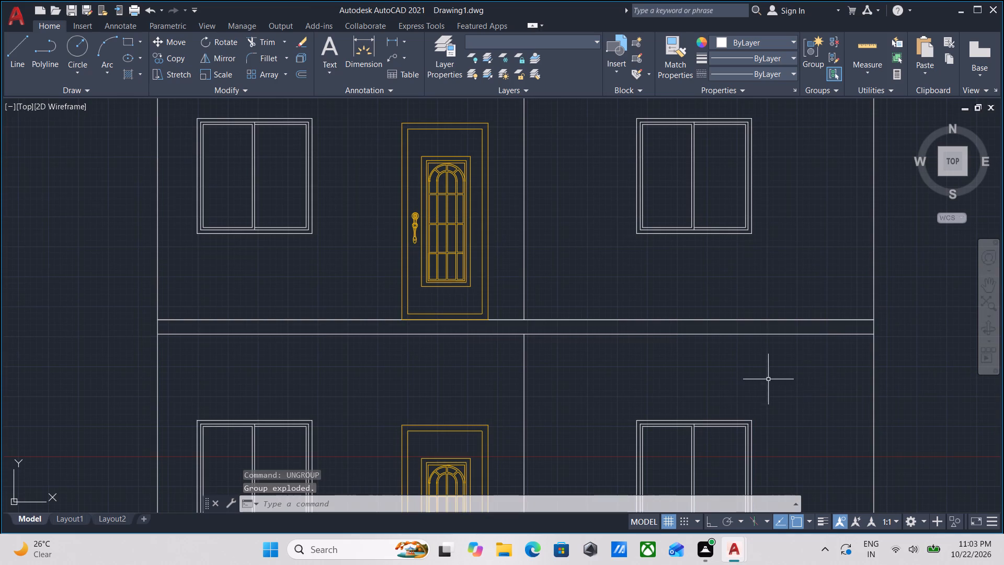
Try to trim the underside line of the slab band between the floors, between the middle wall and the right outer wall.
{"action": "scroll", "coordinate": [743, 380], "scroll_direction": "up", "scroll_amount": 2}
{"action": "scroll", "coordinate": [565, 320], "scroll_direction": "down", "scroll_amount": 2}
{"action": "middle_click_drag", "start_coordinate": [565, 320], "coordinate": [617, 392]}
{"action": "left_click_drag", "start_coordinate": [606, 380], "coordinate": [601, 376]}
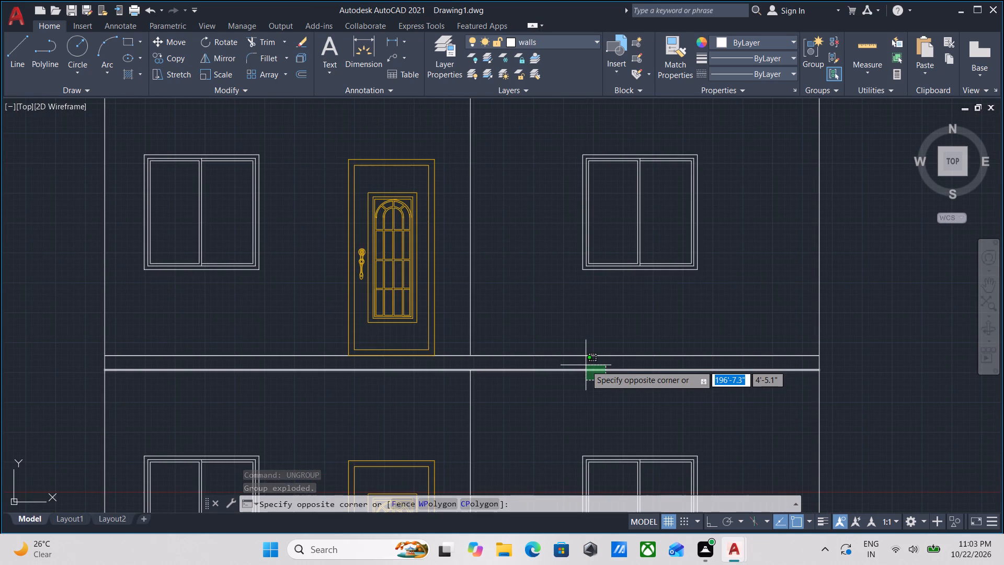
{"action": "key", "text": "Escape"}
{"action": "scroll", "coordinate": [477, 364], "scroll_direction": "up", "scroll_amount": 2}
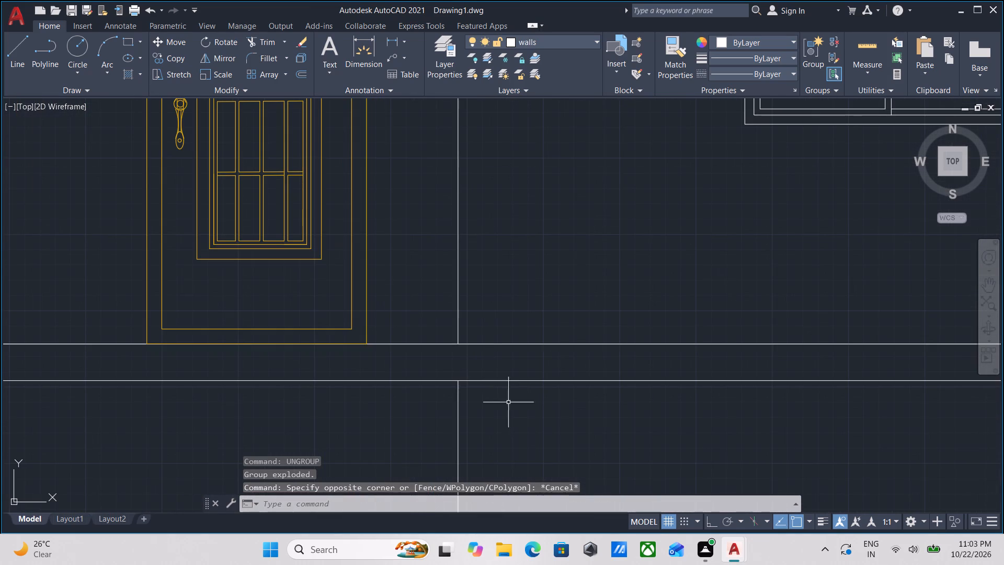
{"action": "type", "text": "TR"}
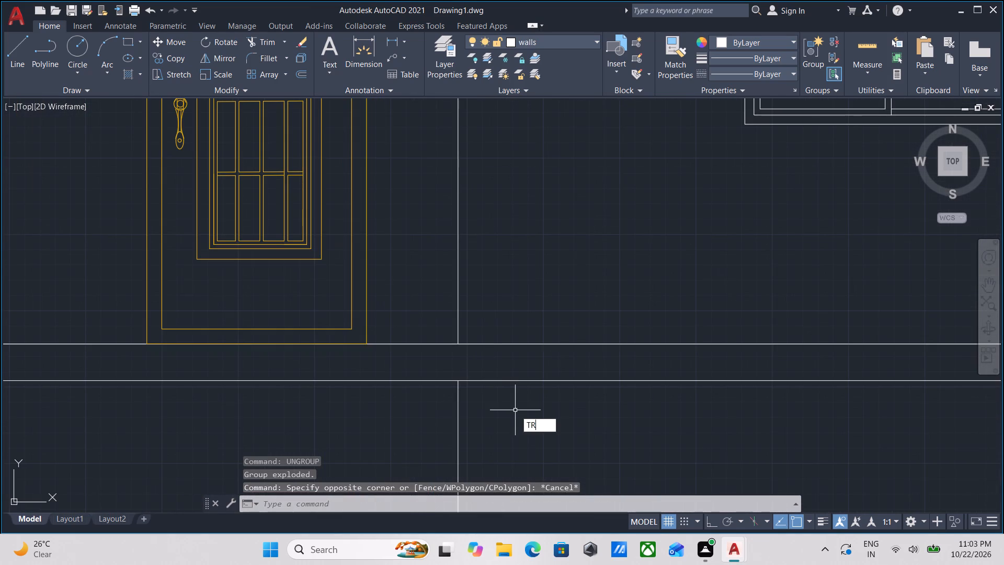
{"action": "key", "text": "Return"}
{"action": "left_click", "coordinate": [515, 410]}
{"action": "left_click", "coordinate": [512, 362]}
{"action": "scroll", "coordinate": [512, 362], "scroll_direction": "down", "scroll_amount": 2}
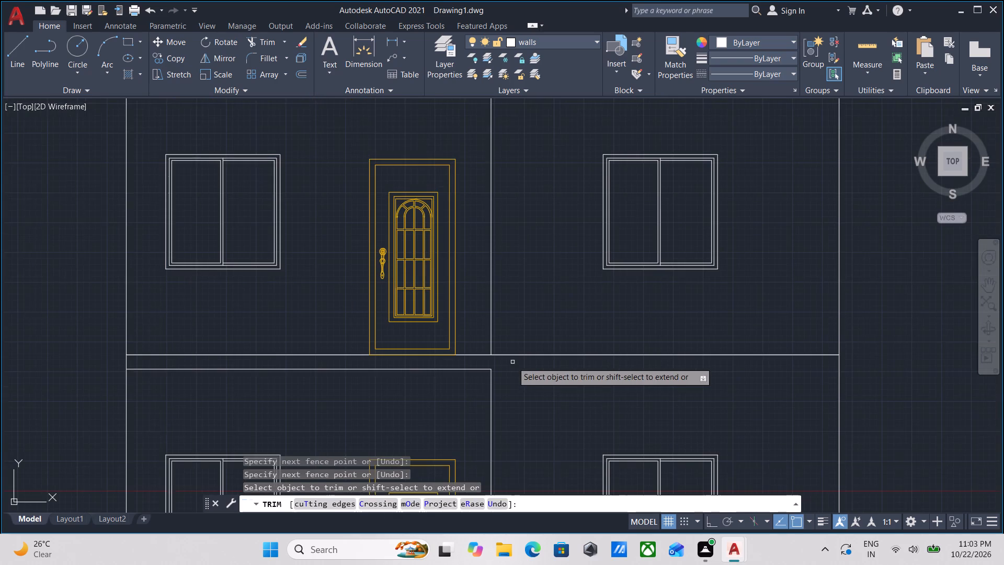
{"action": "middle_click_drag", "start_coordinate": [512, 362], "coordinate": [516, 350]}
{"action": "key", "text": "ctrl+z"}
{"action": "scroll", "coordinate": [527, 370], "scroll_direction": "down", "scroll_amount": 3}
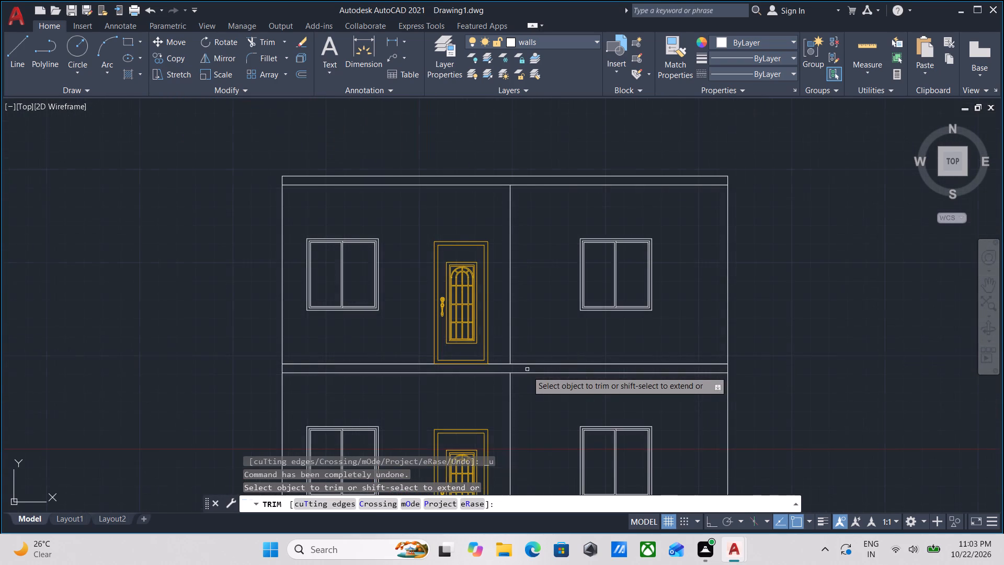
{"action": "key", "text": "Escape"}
Extend the first-floor middle wall line down through the slab band to the ground-floor wall line.
{"action": "scroll", "coordinate": [516, 343], "scroll_direction": "up", "scroll_amount": 1}
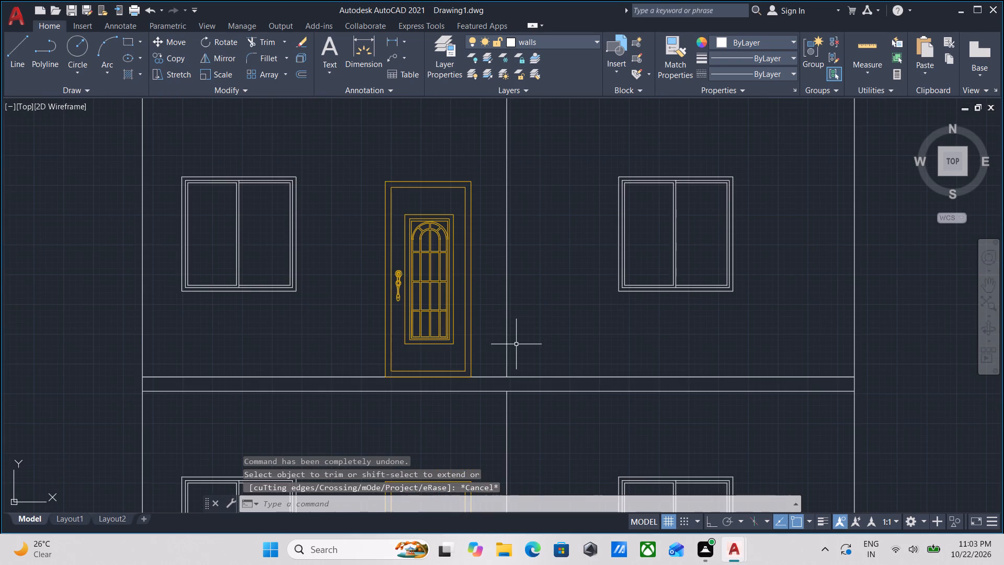
{"action": "type", "text": "EX"}
{"action": "key", "text": "Return"}
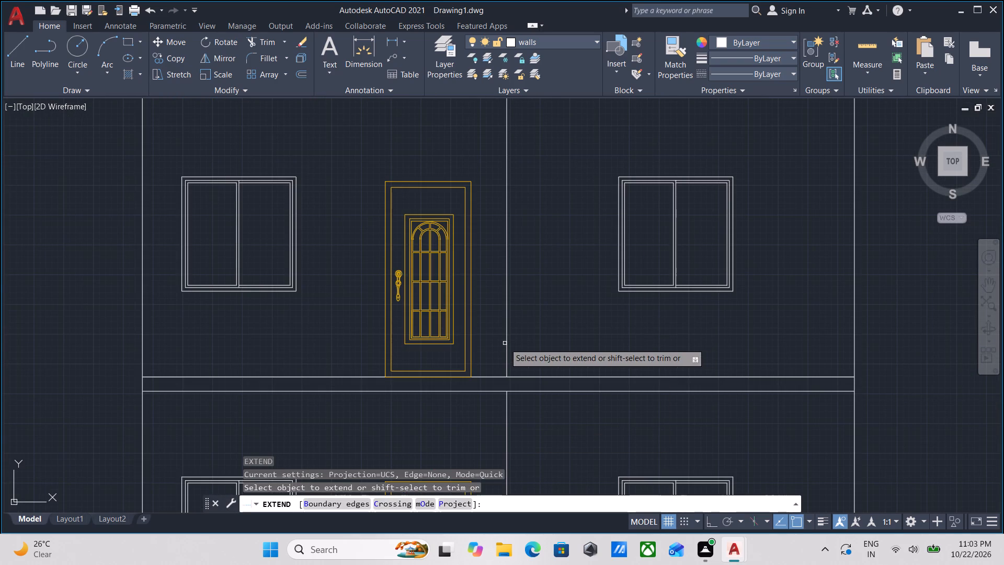
{"action": "left_click", "coordinate": [506, 342]}
{"action": "scroll", "coordinate": [546, 347], "scroll_direction": "down", "scroll_amount": 2}
{"action": "middle_click_drag", "start_coordinate": [546, 347], "coordinate": [544, 328]}
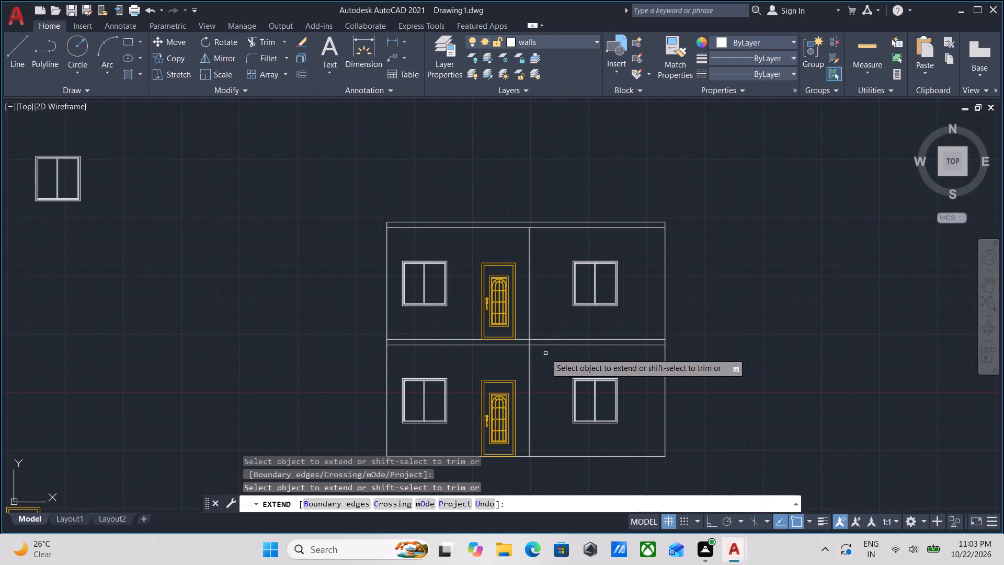
{"action": "key", "text": "Escape"}
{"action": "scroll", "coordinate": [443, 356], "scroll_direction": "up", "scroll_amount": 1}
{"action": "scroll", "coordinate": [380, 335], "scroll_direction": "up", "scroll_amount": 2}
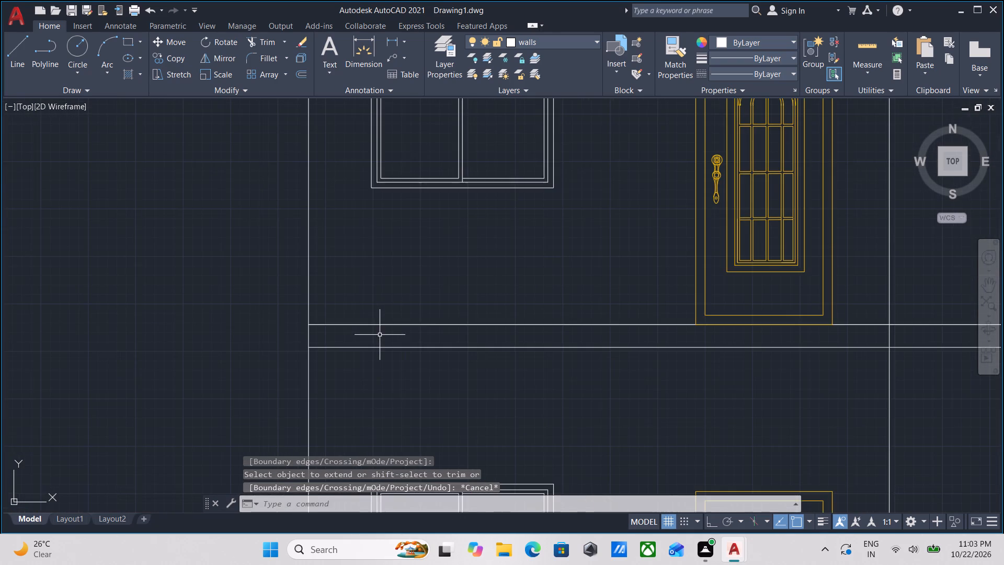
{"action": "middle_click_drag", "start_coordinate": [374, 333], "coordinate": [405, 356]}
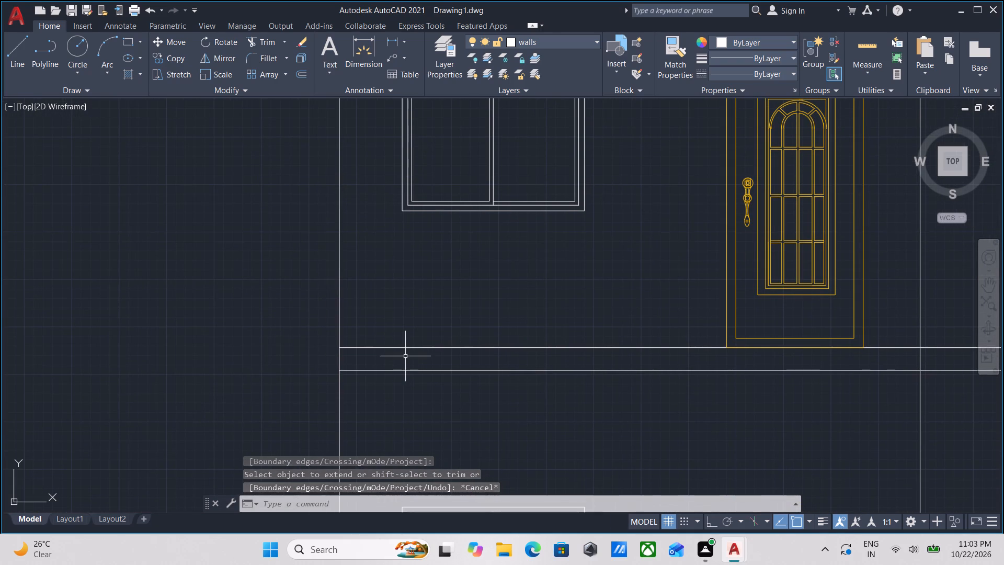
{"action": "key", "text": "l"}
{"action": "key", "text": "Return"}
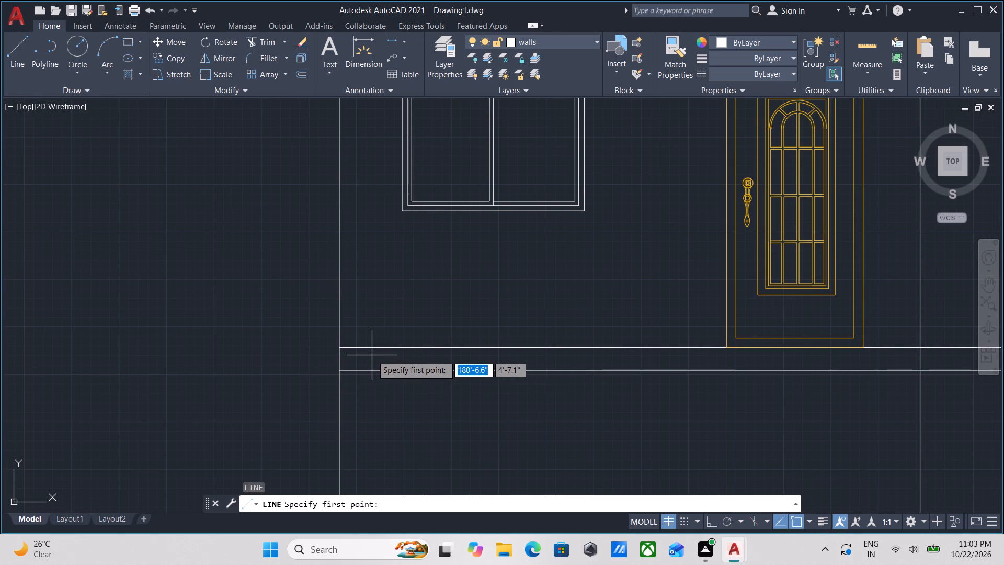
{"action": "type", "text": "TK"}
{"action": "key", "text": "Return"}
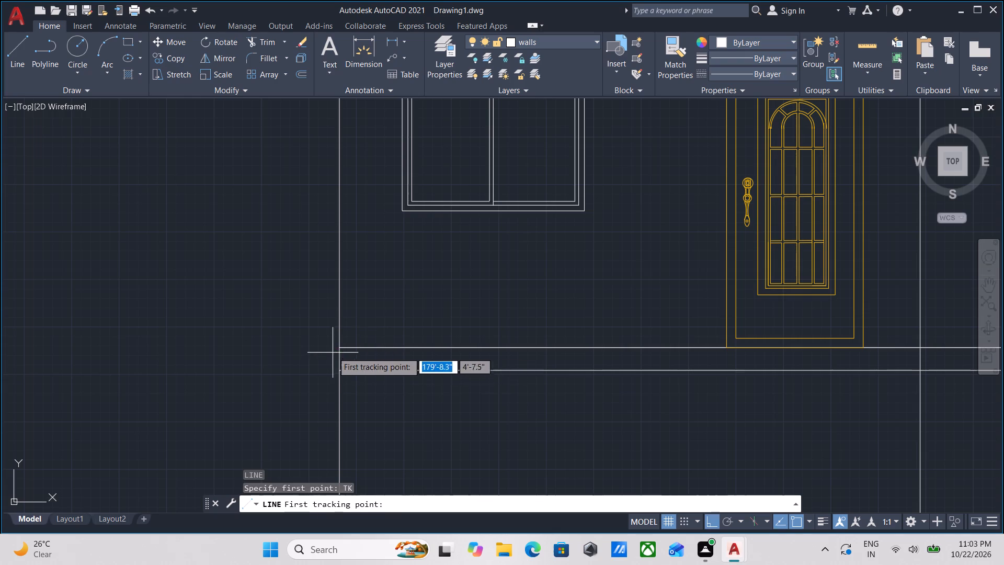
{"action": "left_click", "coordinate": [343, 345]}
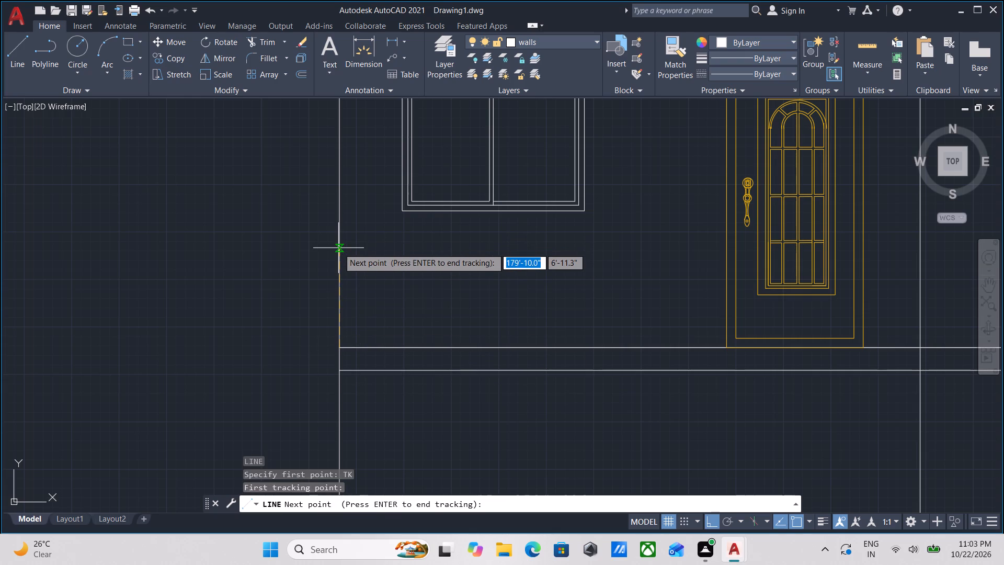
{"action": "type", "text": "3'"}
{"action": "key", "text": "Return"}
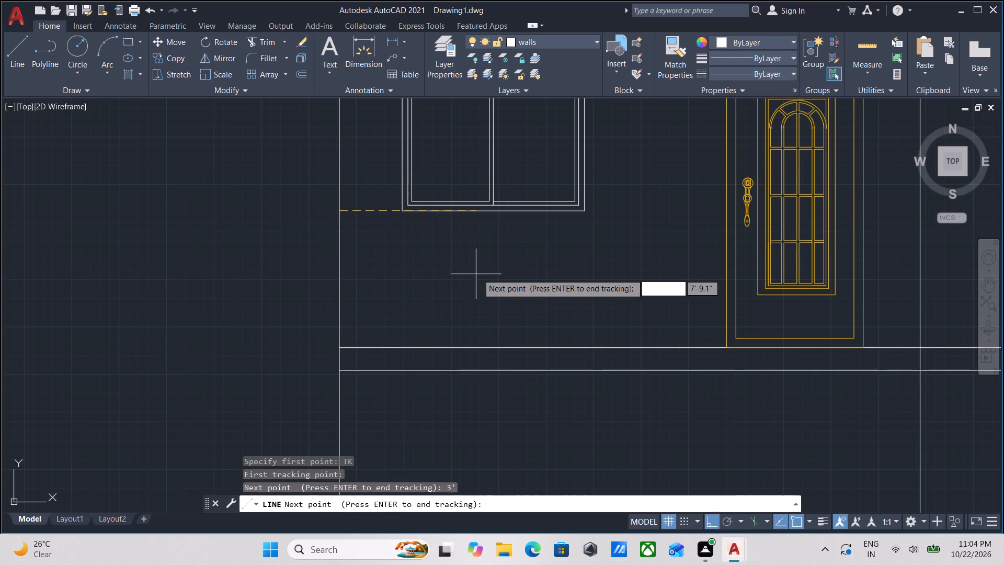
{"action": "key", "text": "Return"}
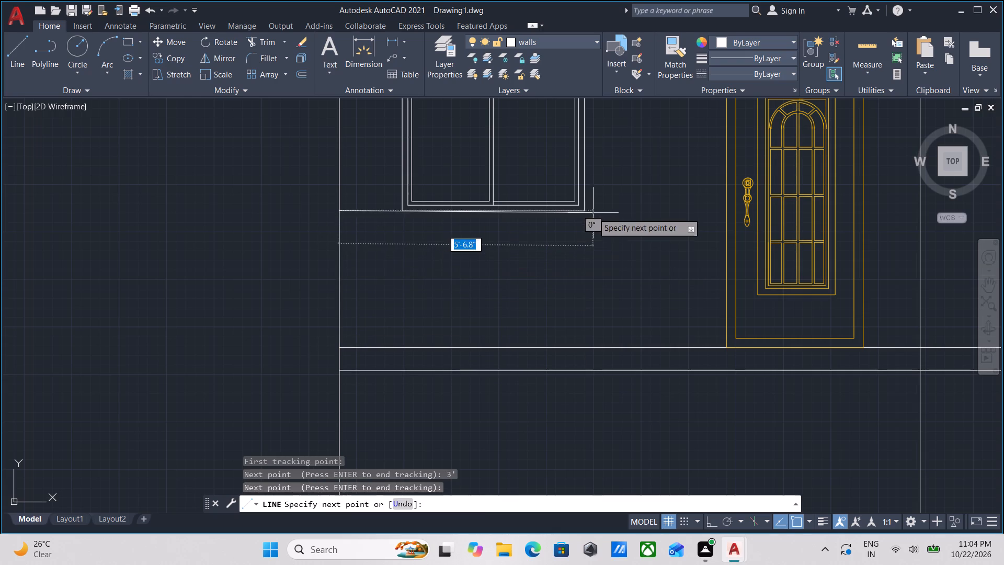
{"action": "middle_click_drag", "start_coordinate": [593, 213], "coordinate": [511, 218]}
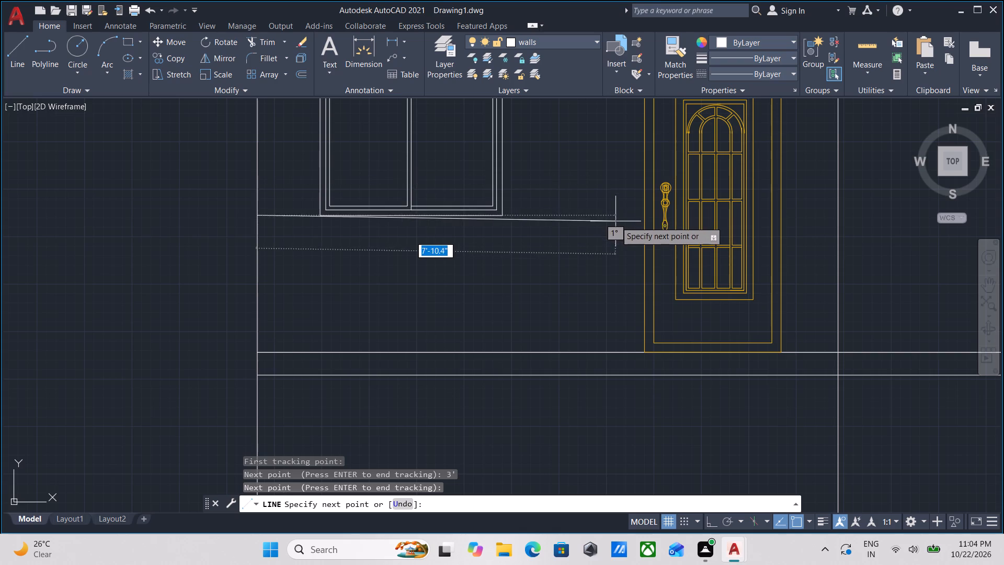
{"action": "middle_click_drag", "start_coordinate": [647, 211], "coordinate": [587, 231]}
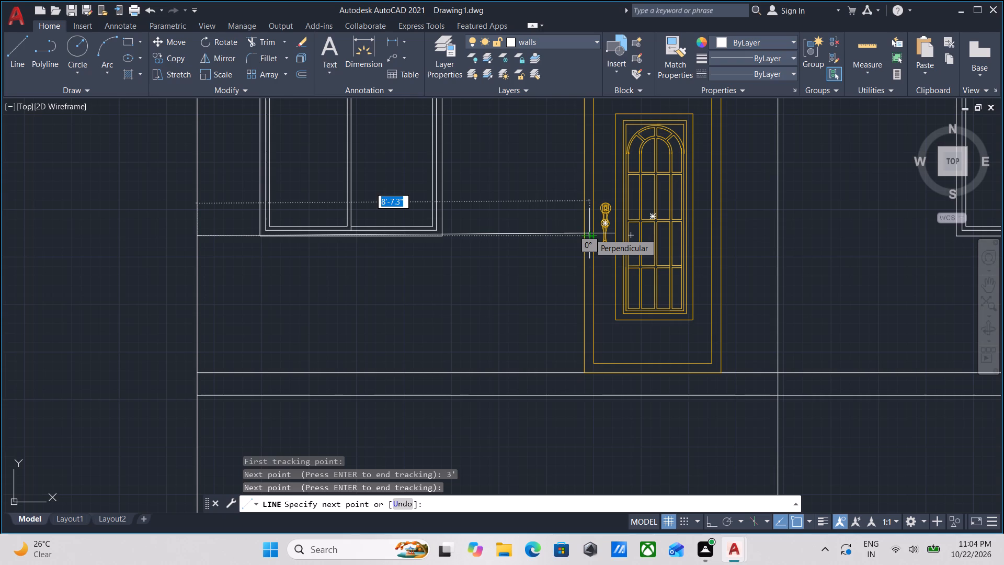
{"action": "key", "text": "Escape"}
Switch to the Autocad Blocks drawing and look through the library for its railing and fence blocks.
{"action": "scroll", "coordinate": [589, 233], "scroll_direction": "down", "scroll_amount": 3}
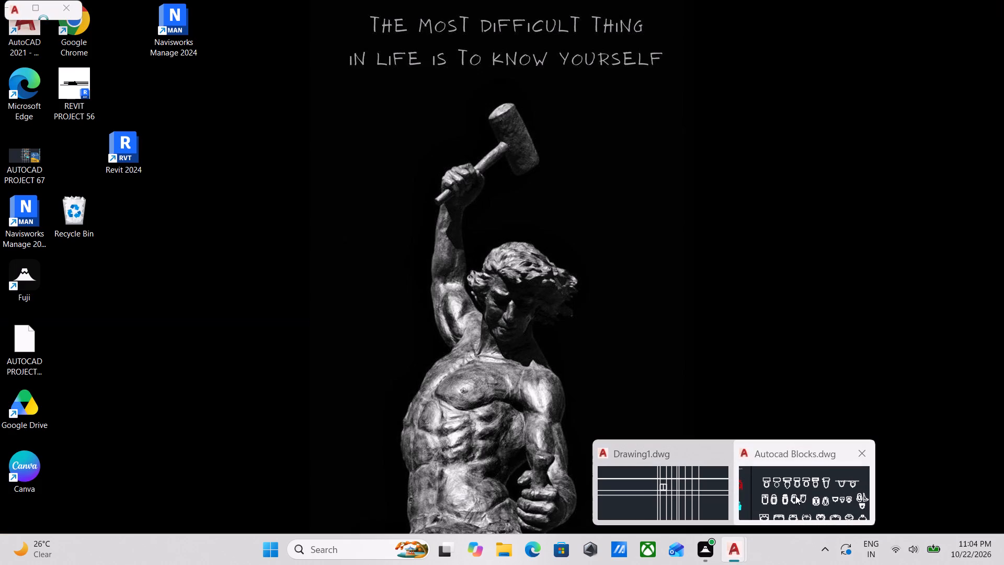
{"action": "left_click", "coordinate": [795, 495]}
{"action": "scroll", "coordinate": [765, 330], "scroll_direction": "down", "scroll_amount": 1}
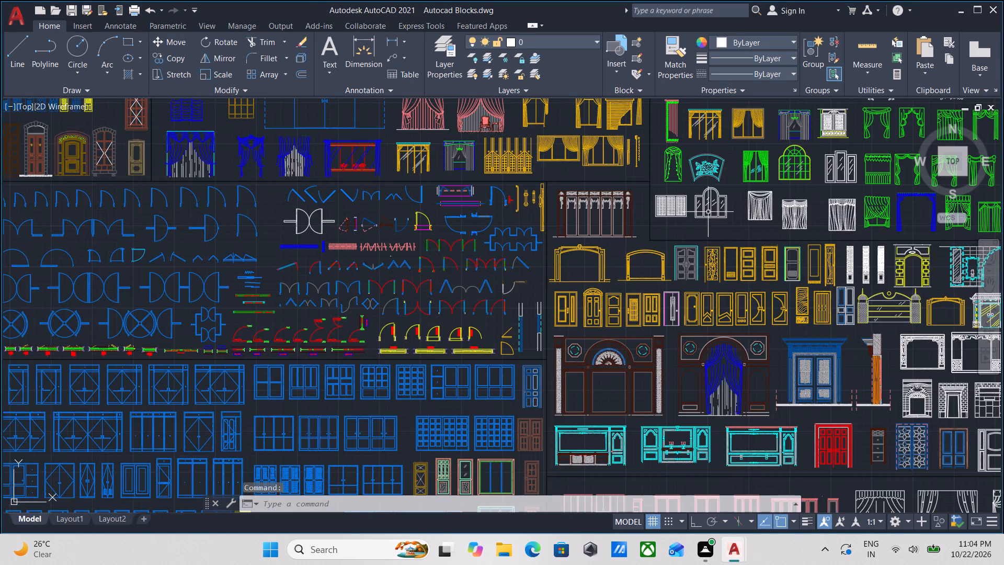
{"action": "scroll", "coordinate": [710, 212], "scroll_direction": "down", "scroll_amount": 2}
{"action": "middle_click_drag", "start_coordinate": [732, 265], "coordinate": [567, 273]}
{"action": "middle_click_drag", "start_coordinate": [724, 303], "coordinate": [630, 288]}
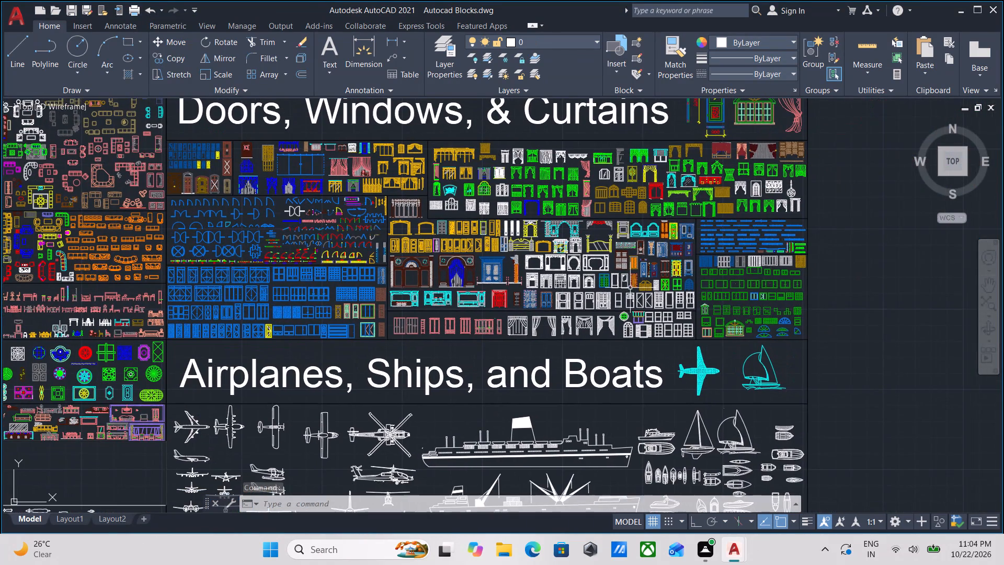
{"action": "scroll", "coordinate": [629, 293], "scroll_direction": "up", "scroll_amount": 3}
{"action": "middle_click_drag", "start_coordinate": [601, 269], "coordinate": [657, 357]}
{"action": "middle_click_drag", "start_coordinate": [637, 308], "coordinate": [672, 381]}
{"action": "middle_click_drag", "start_coordinate": [692, 268], "coordinate": [690, 268]}
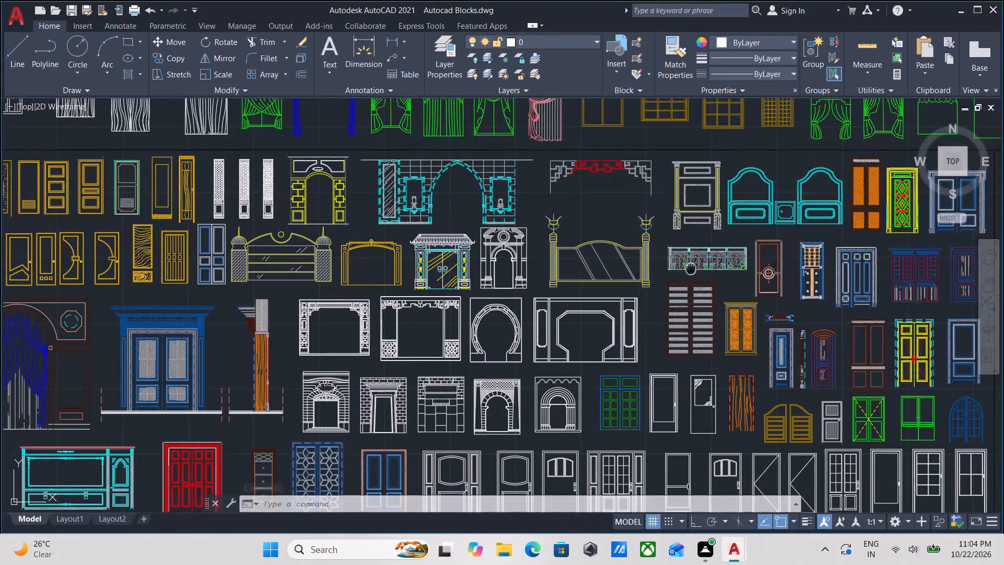
{"action": "middle_click_drag", "start_coordinate": [690, 268], "coordinate": [567, 284]}
{"action": "scroll", "coordinate": [570, 279], "scroll_direction": "down", "scroll_amount": 3}
{"action": "middle_click_drag", "start_coordinate": [570, 279], "coordinate": [628, 340]}
{"action": "middle_click_drag", "start_coordinate": [517, 299], "coordinate": [629, 351]}
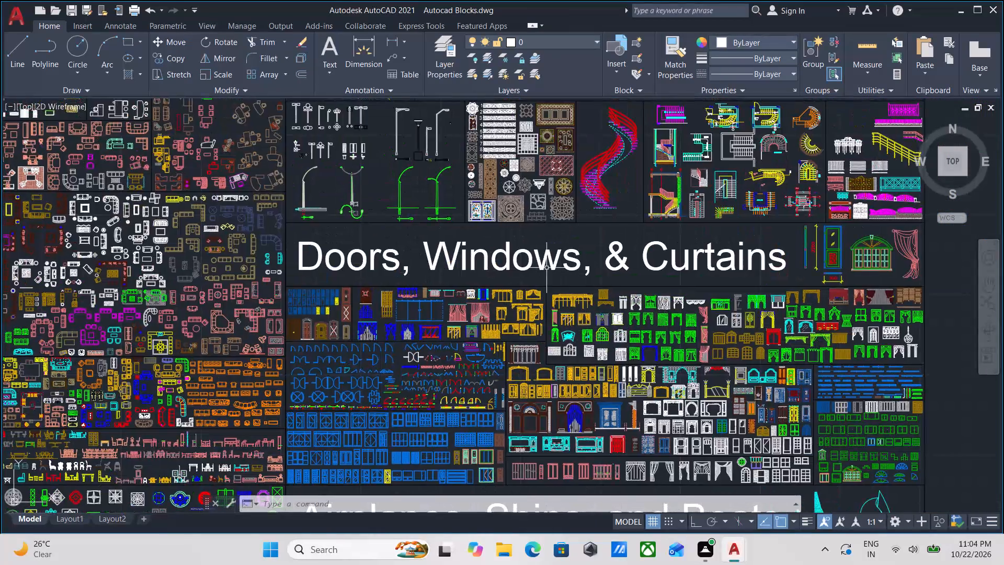
{"action": "scroll", "coordinate": [546, 268], "scroll_direction": "down", "scroll_amount": 1}
{"action": "middle_click_drag", "start_coordinate": [677, 259], "coordinate": [654, 308]}
{"action": "scroll", "coordinate": [694, 257], "scroll_direction": "up", "scroll_amount": 3}
{"action": "middle_click_drag", "start_coordinate": [773, 293], "coordinate": [661, 270]}
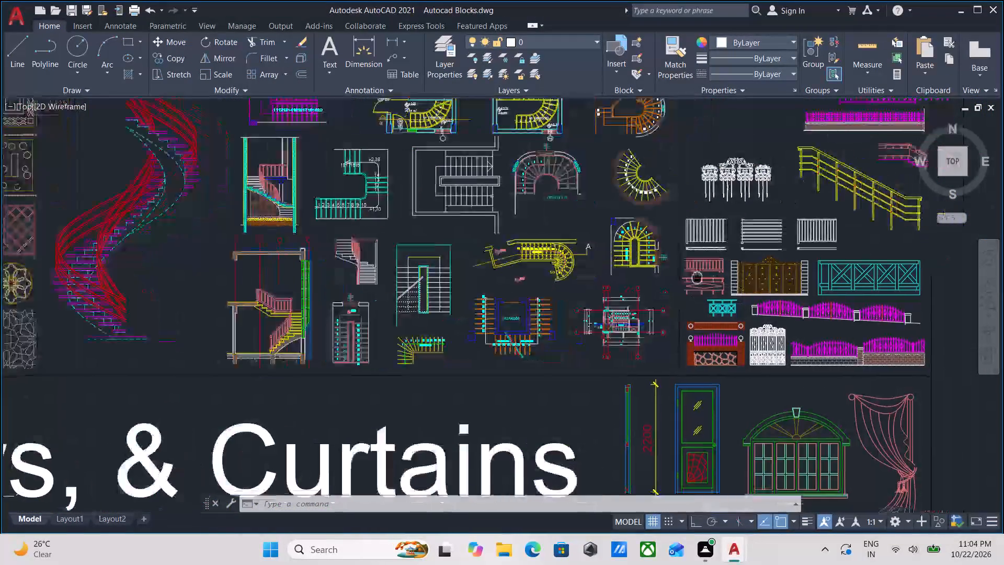
{"action": "middle_click_drag", "start_coordinate": [661, 270], "coordinate": [641, 266]}
{"action": "scroll", "coordinate": [755, 303], "scroll_direction": "up", "scroll_amount": 2}
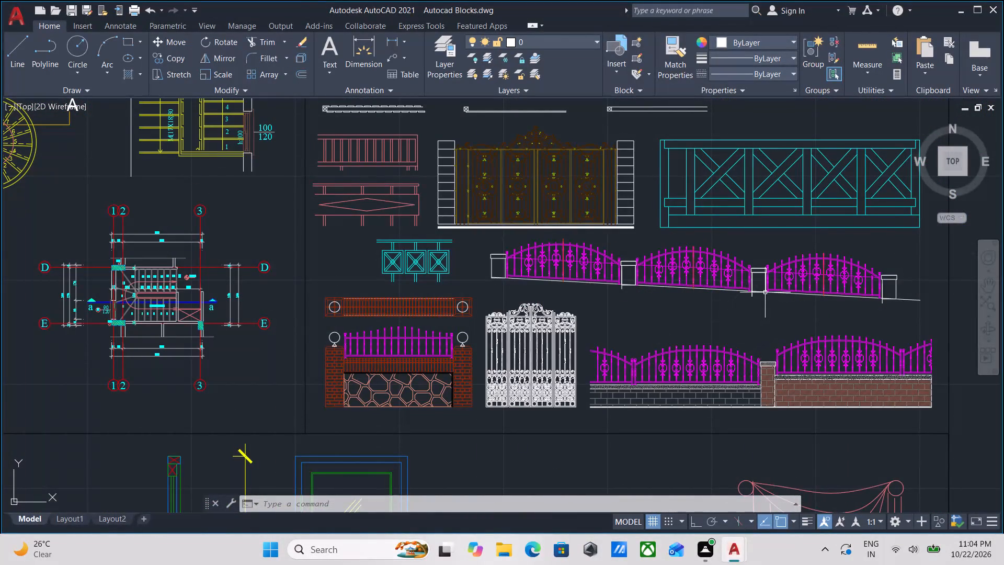
Examine the railing, gate and fence designs beside the staircase blocks for one that suits the first floor.
{"action": "middle_click_drag", "start_coordinate": [795, 357], "coordinate": [767, 291]}
{"action": "scroll", "coordinate": [794, 357], "scroll_direction": "up", "scroll_amount": 1}
{"action": "scroll", "coordinate": [499, 321], "scroll_direction": "down", "scroll_amount": 1}
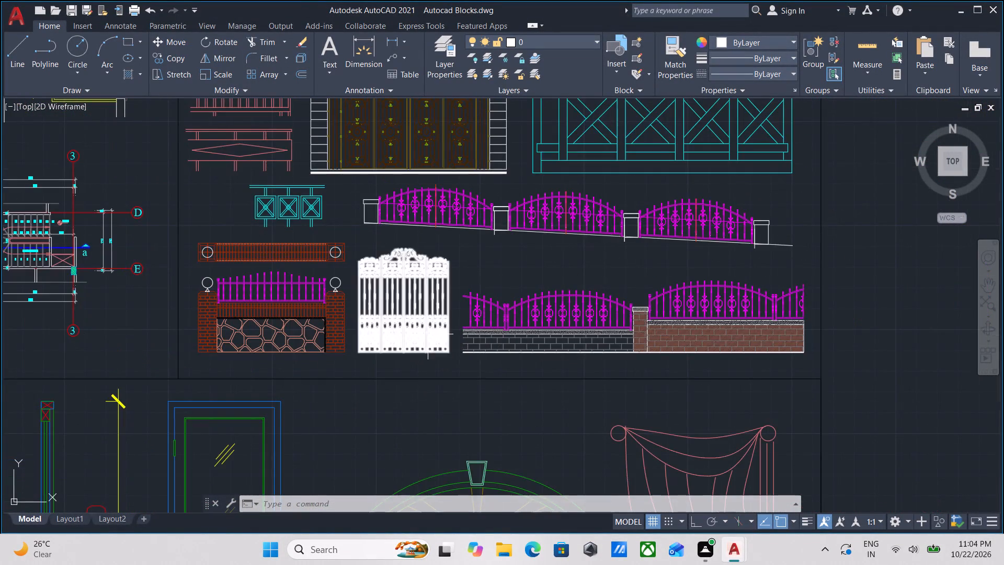
{"action": "scroll", "coordinate": [428, 336], "scroll_direction": "up", "scroll_amount": 3}
{"action": "scroll", "coordinate": [430, 346], "scroll_direction": "down", "scroll_amount": 1}
{"action": "middle_click_drag", "start_coordinate": [450, 347], "coordinate": [510, 359]}
{"action": "scroll", "coordinate": [480, 325], "scroll_direction": "down", "scroll_amount": 1}
{"action": "middle_click_drag", "start_coordinate": [480, 325], "coordinate": [594, 353]}
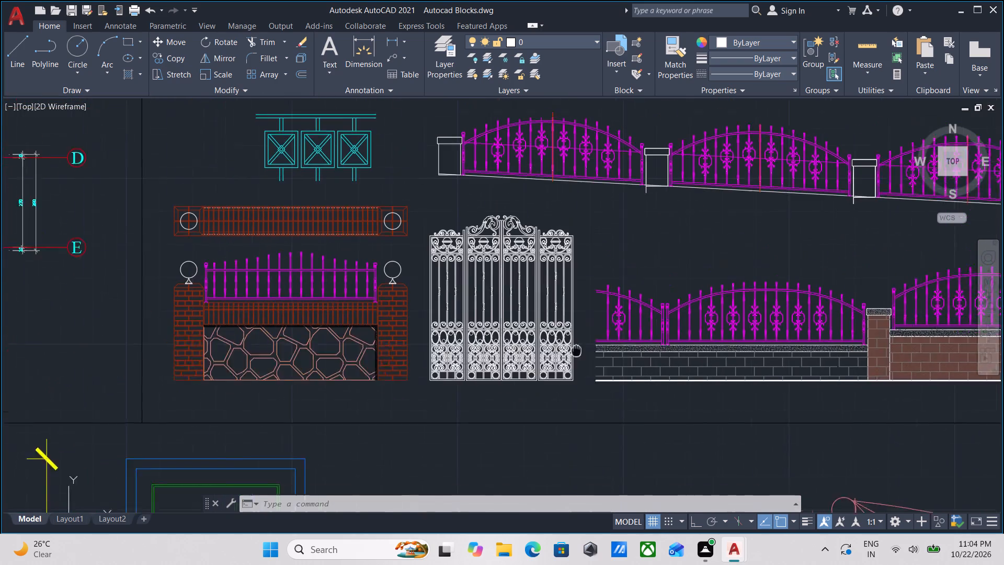
{"action": "middle_click_drag", "start_coordinate": [594, 353], "coordinate": [602, 354]}
{"action": "middle_click_drag", "start_coordinate": [412, 308], "coordinate": [445, 334]}
{"action": "middle_click_drag", "start_coordinate": [443, 315], "coordinate": [454, 422]}
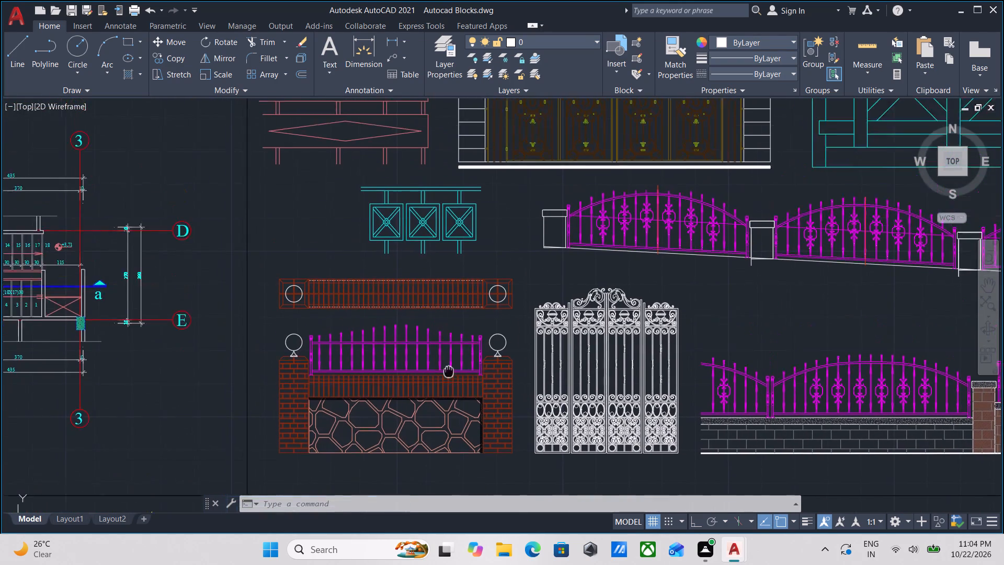
{"action": "middle_click_drag", "start_coordinate": [454, 422], "coordinate": [455, 439]}
{"action": "scroll", "coordinate": [455, 439], "scroll_direction": "down", "scroll_amount": 1}
{"action": "middle_click_drag", "start_coordinate": [437, 338], "coordinate": [450, 383]}
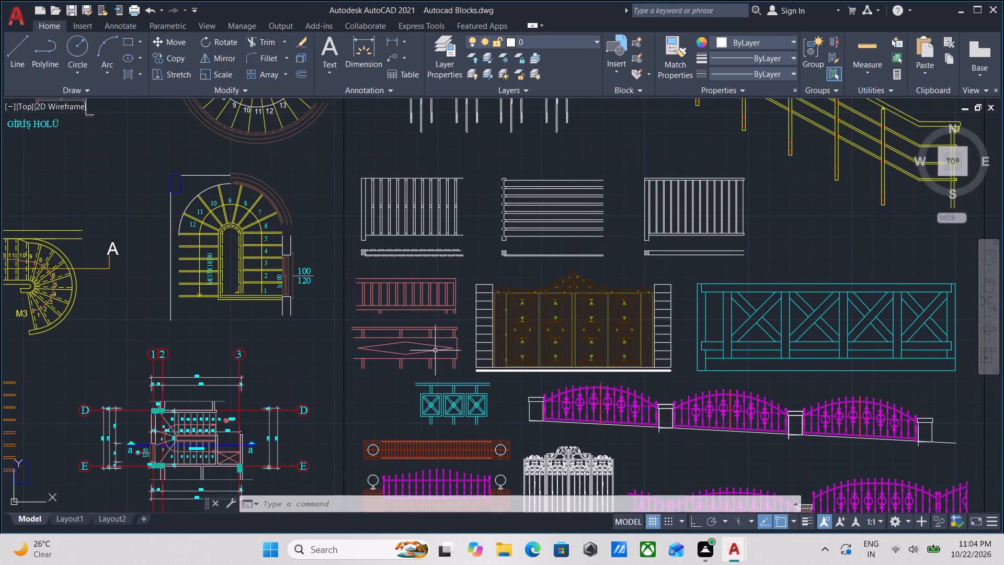
{"action": "scroll", "coordinate": [430, 318], "scroll_direction": "up", "scroll_amount": 3}
{"action": "scroll", "coordinate": [434, 316], "scroll_direction": "down", "scroll_amount": 1}
{"action": "middle_click_drag", "start_coordinate": [434, 316], "coordinate": [368, 355]}
{"action": "scroll", "coordinate": [368, 355], "scroll_direction": "down", "scroll_amount": 1}
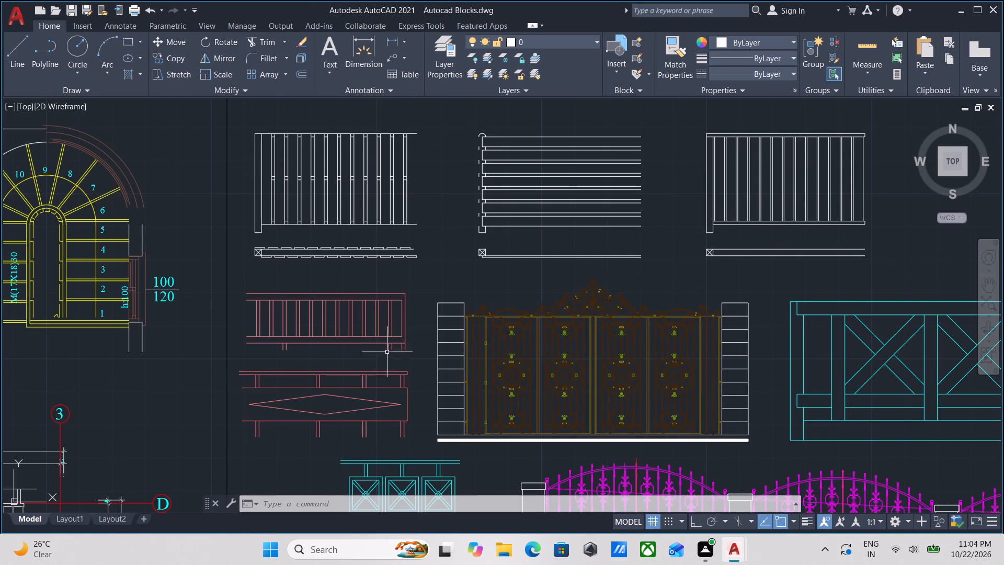
{"action": "middle_click_drag", "start_coordinate": [538, 347], "coordinate": [340, 371]}
{"action": "middle_click_drag", "start_coordinate": [633, 294], "coordinate": [248, 314]}
{"action": "scroll", "coordinate": [386, 292], "scroll_direction": "down", "scroll_amount": 2}
{"action": "middle_click_drag", "start_coordinate": [386, 292], "coordinate": [549, 412]}
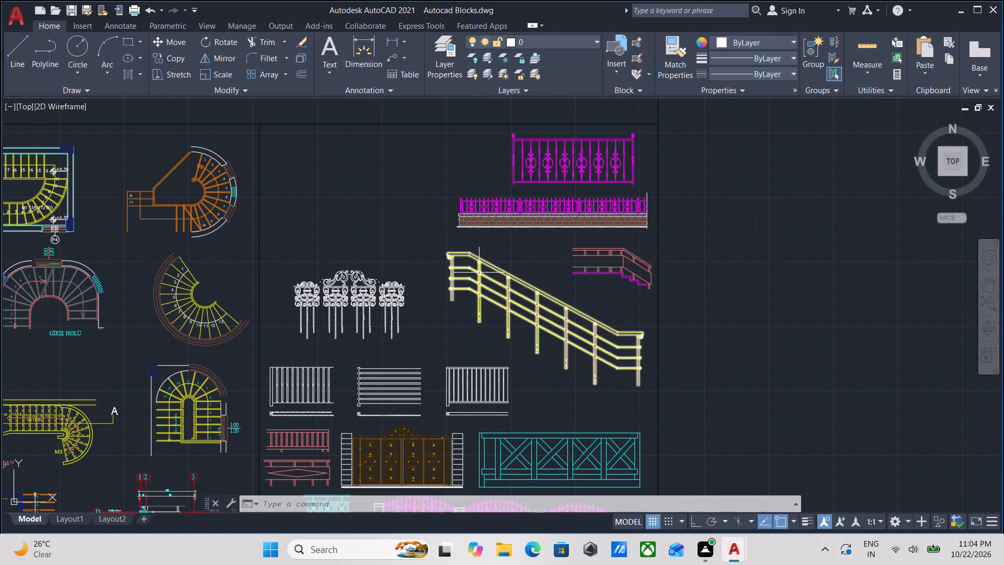
{"action": "middle_click_drag", "start_coordinate": [479, 273], "coordinate": [653, 255]}
{"action": "middle_click_drag", "start_coordinate": [311, 293], "coordinate": [417, 160]}
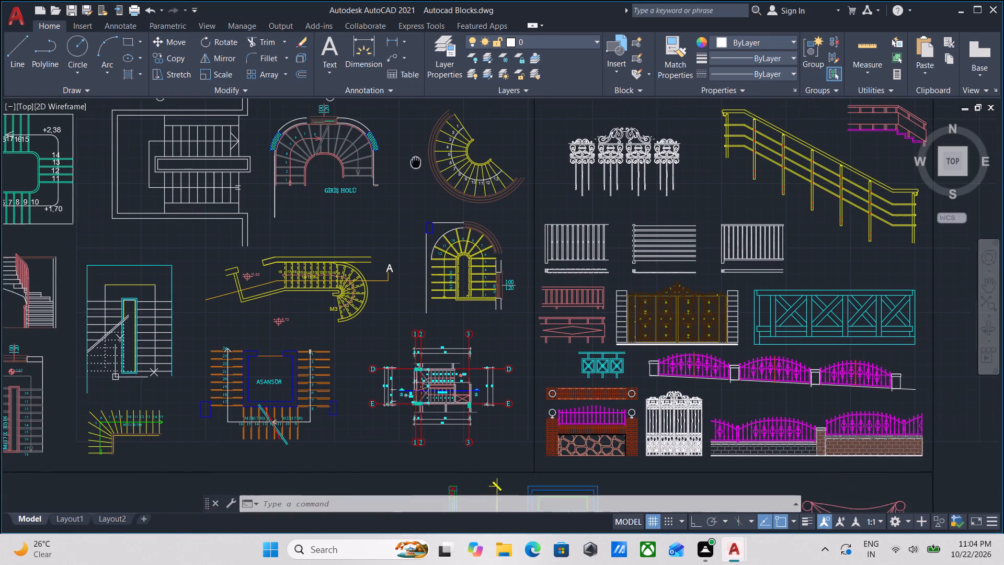
Look through the doors, windows and curtains blocks for further railing options.
{"action": "middle_click_drag", "start_coordinate": [417, 309], "coordinate": [432, 160]}
{"action": "middle_click_drag", "start_coordinate": [444, 281], "coordinate": [432, 150]}
{"action": "scroll", "coordinate": [546, 284], "scroll_direction": "down", "scroll_amount": 2}
{"action": "middle_click_drag", "start_coordinate": [539, 254], "coordinate": [519, 152]}
{"action": "middle_click_drag", "start_coordinate": [583, 303], "coordinate": [537, 219]}
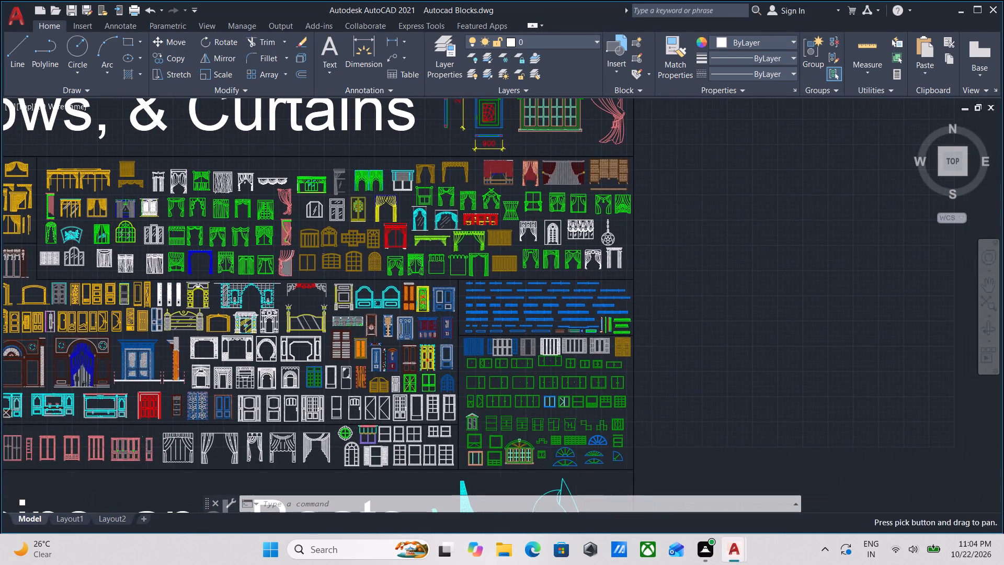
{"action": "scroll", "coordinate": [568, 363], "scroll_direction": "up", "scroll_amount": 3}
{"action": "scroll", "coordinate": [568, 351], "scroll_direction": "down", "scroll_amount": 2}
{"action": "middle_click_drag", "start_coordinate": [566, 347], "coordinate": [521, 232]}
{"action": "scroll", "coordinate": [543, 326], "scroll_direction": "up", "scroll_amount": 2}
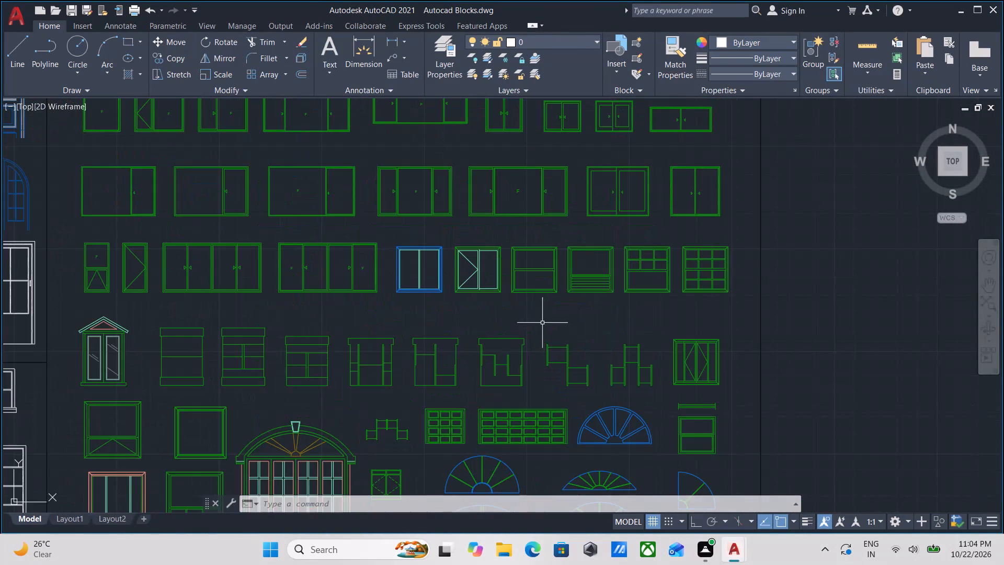
{"action": "scroll", "coordinate": [476, 302], "scroll_direction": "up", "scroll_amount": 3}
{"action": "scroll", "coordinate": [364, 257], "scroll_direction": "down", "scroll_amount": 3}
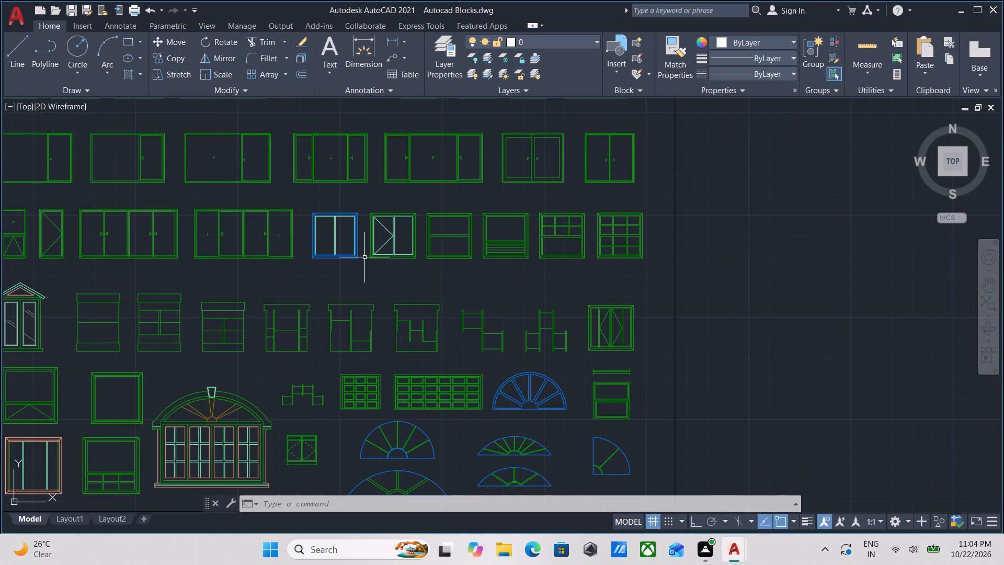
{"action": "middle_click_drag", "start_coordinate": [348, 266], "coordinate": [389, 451]}
{"action": "scroll", "coordinate": [397, 213], "scroll_direction": "down", "scroll_amount": 1}
{"action": "middle_click_drag", "start_coordinate": [443, 349], "coordinate": [454, 400]}
{"action": "middle_click_drag", "start_coordinate": [457, 274], "coordinate": [468, 353]}
{"action": "middle_click_drag", "start_coordinate": [461, 254], "coordinate": [473, 411]}
{"action": "middle_click_drag", "start_coordinate": [478, 340], "coordinate": [481, 437]}
{"action": "middle_click_drag", "start_coordinate": [479, 347], "coordinate": [482, 415]}
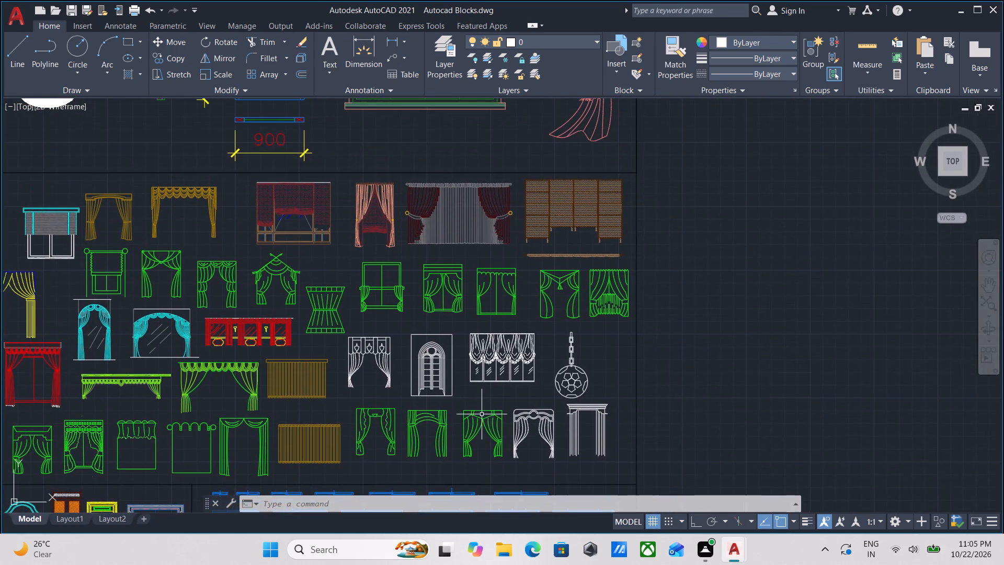
{"action": "middle_click_drag", "start_coordinate": [480, 319], "coordinate": [485, 397]}
{"action": "middle_click_drag", "start_coordinate": [477, 274], "coordinate": [491, 358]}
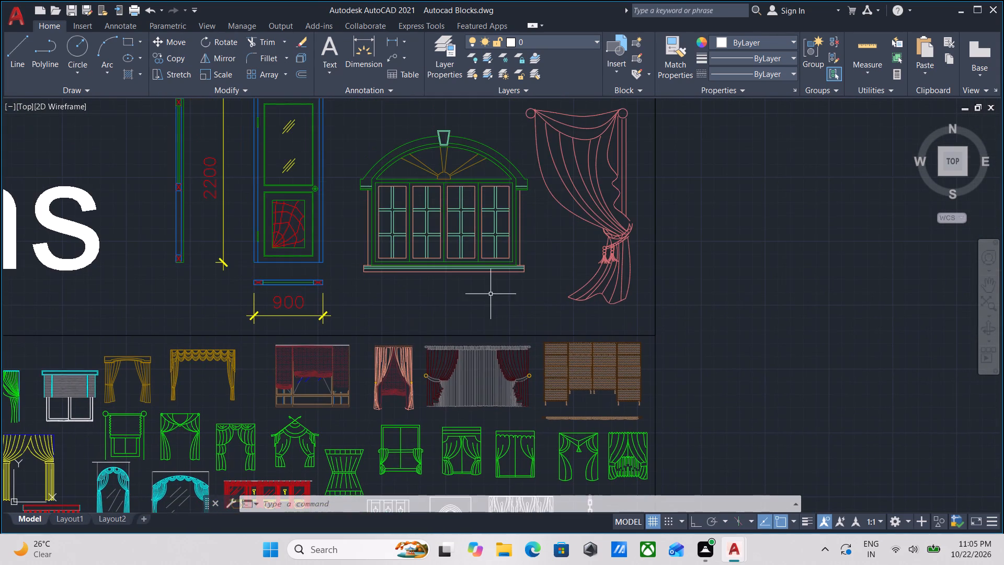
Copy the cyan railing block with four crossed-brace panels from the railing and fence blocks.
{"action": "middle_click_drag", "start_coordinate": [490, 292], "coordinate": [524, 425]}
{"action": "middle_click_drag", "start_coordinate": [503, 289], "coordinate": [523, 432]}
{"action": "middle_click_drag", "start_coordinate": [534, 348], "coordinate": [545, 427]}
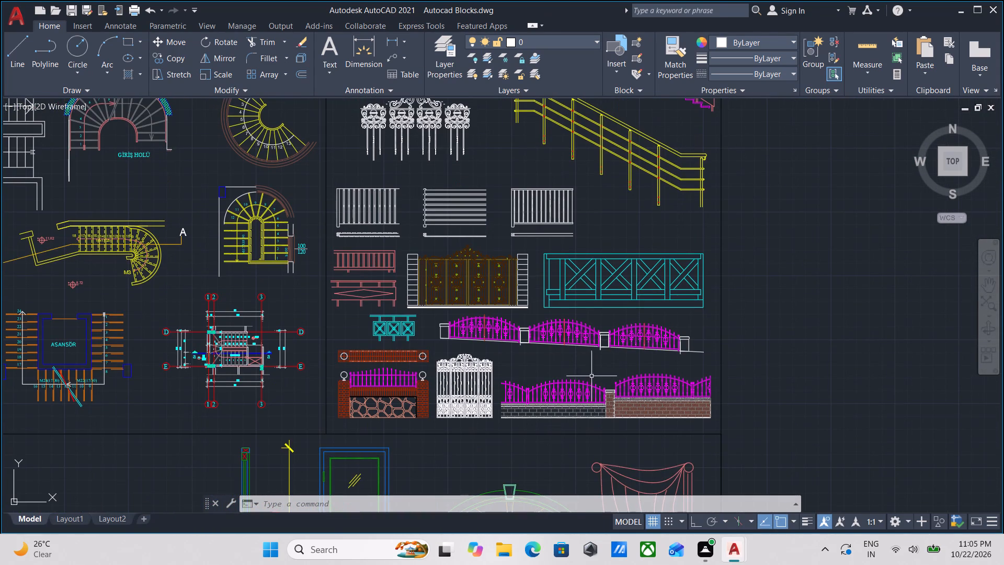
{"action": "scroll", "coordinate": [623, 328], "scroll_direction": "up", "scroll_amount": 2}
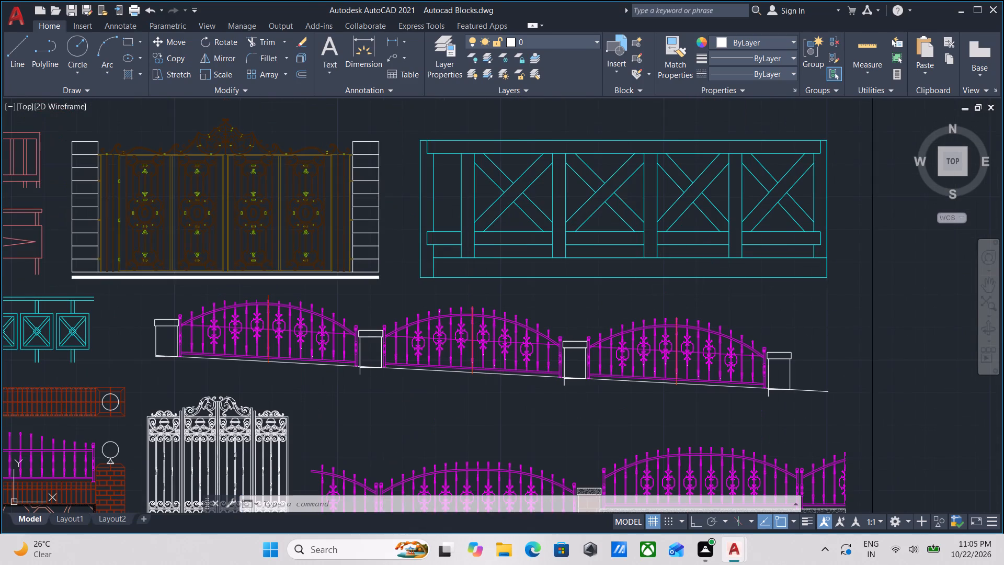
{"action": "left_click", "coordinate": [826, 306]}
{"action": "left_click", "coordinate": [576, 201]}
{"action": "middle_click_drag", "start_coordinate": [659, 276], "coordinate": [701, 294]}
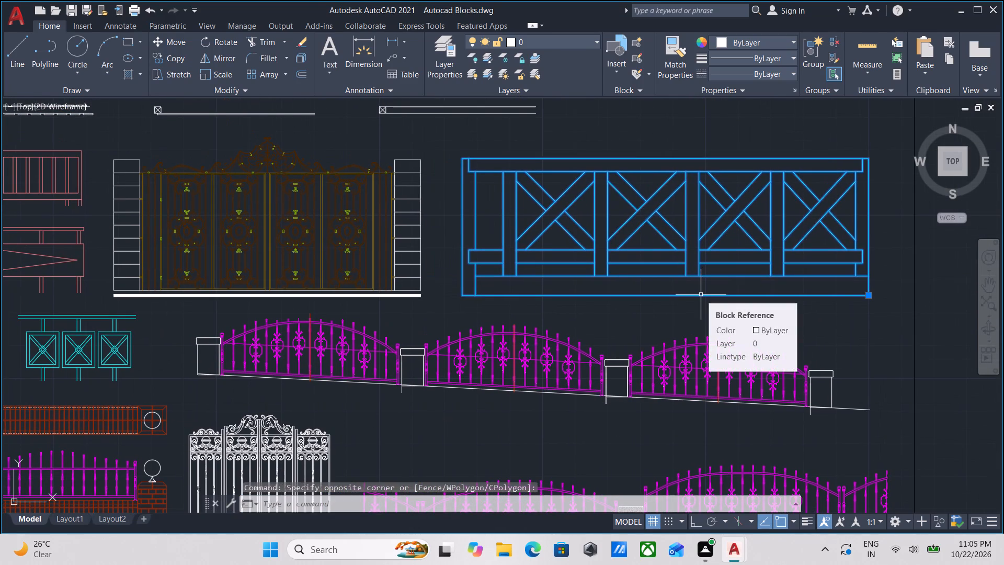
{"action": "key", "text": "ctrl+c"}
{"action": "key", "text": "ctrl+c"}
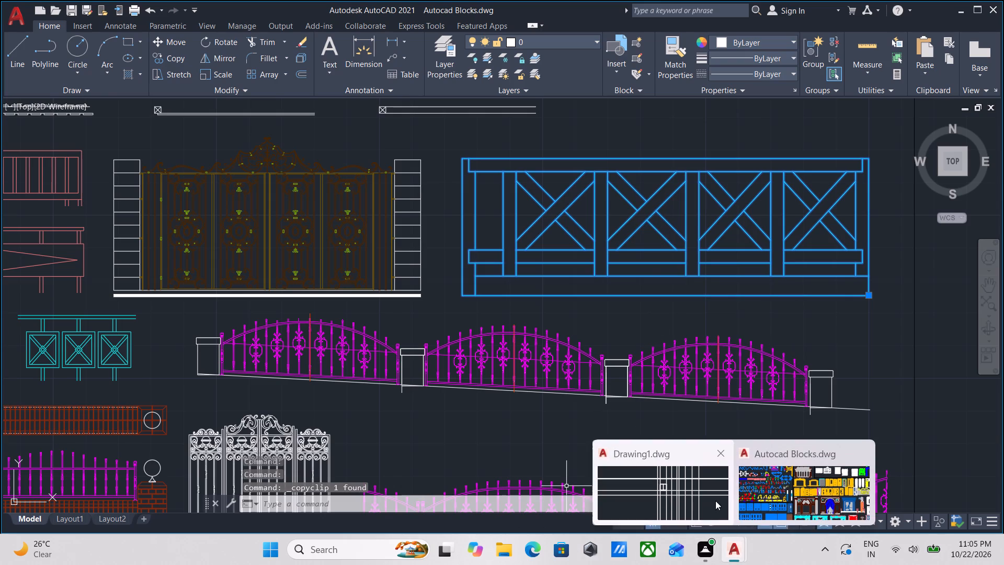
Paste the railing block into Drawing1 at the first floor's lower-left corner, where the outer wall meets the slab line.
{"action": "left_click", "coordinate": [693, 492]}
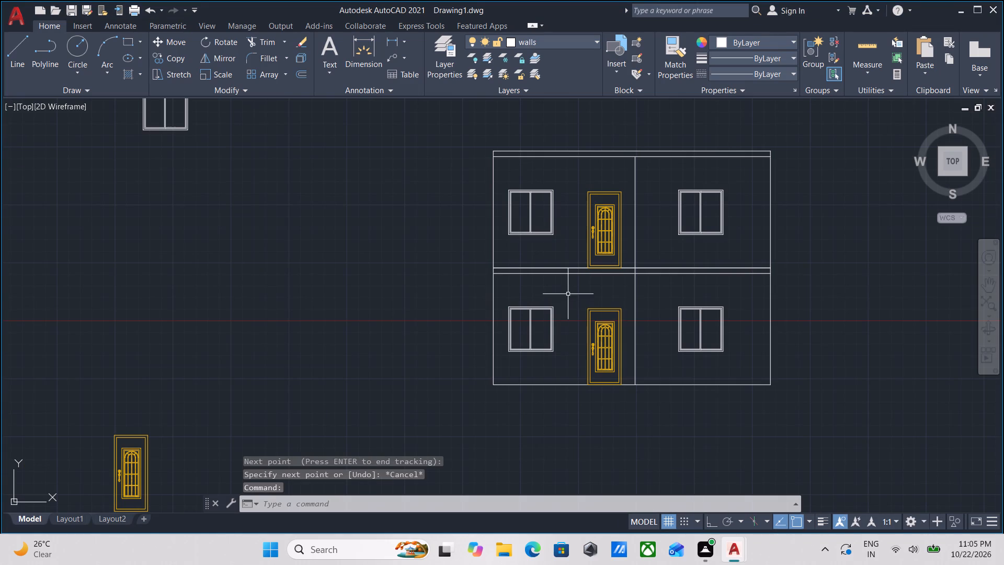
{"action": "scroll", "coordinate": [577, 287], "scroll_direction": "up", "scroll_amount": 2}
{"action": "middle_click_drag", "start_coordinate": [455, 234], "coordinate": [446, 355]}
{"action": "scroll", "coordinate": [340, 339], "scroll_direction": "up", "scroll_amount": 2}
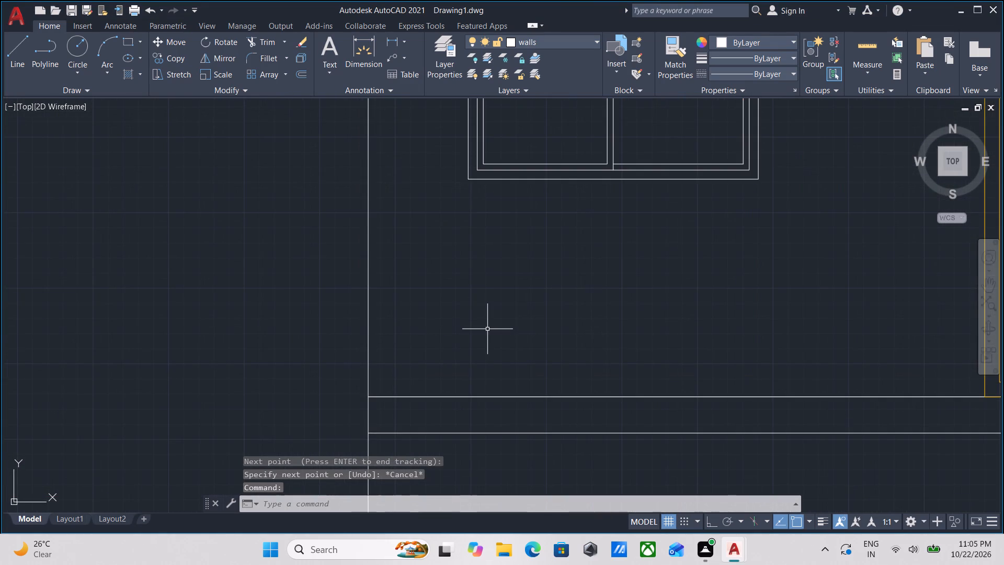
{"action": "key", "text": "ctrl+v"}
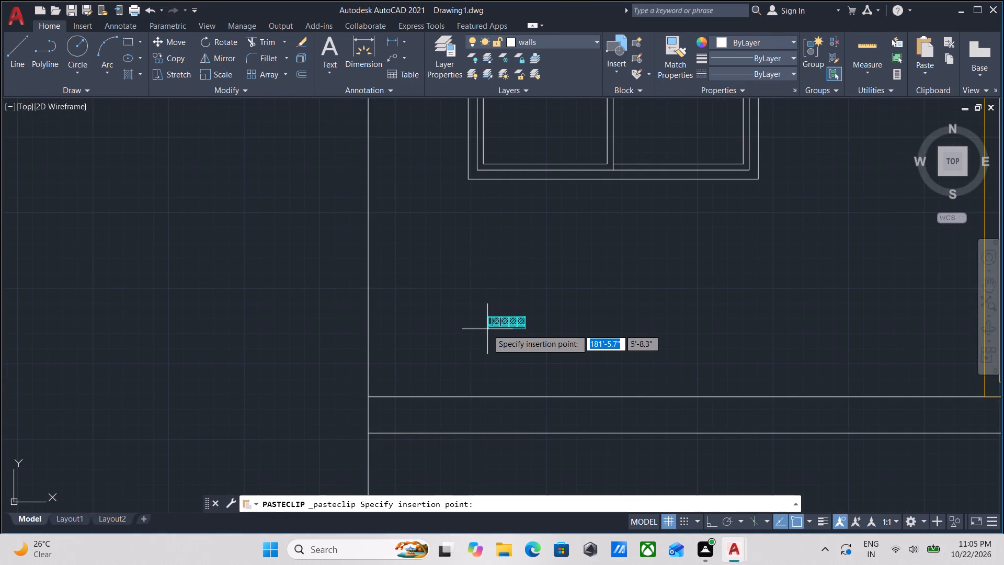
{"action": "scroll", "coordinate": [394, 390], "scroll_direction": "up", "scroll_amount": 2}
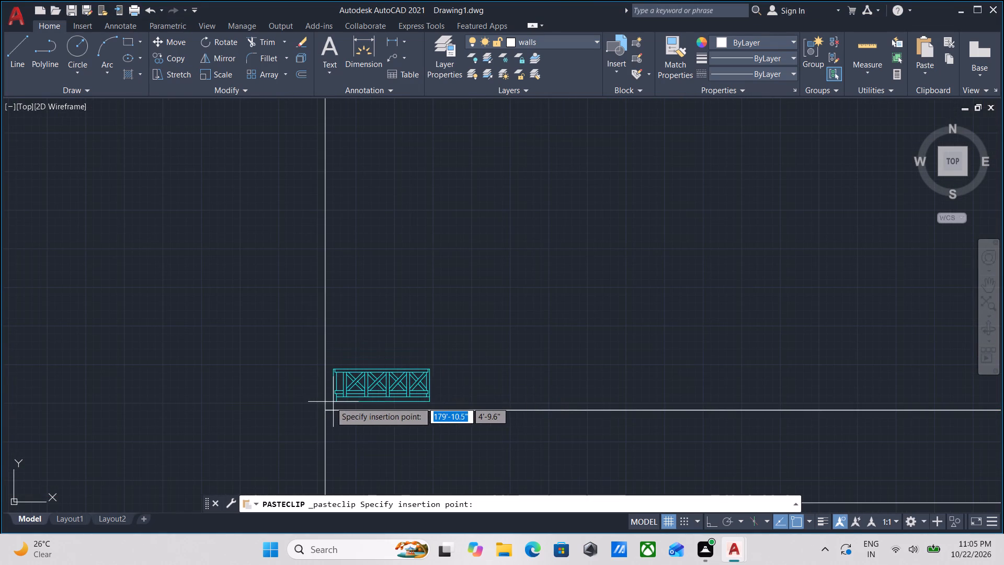
{"action": "left_click", "coordinate": [332, 404]}
Scale the pasted railing block from its lower-left corner by about 1'-4.4" so it spans from the outer wall to the first-floor door.
{"action": "scroll", "coordinate": [365, 378], "scroll_direction": "up", "scroll_amount": 2}
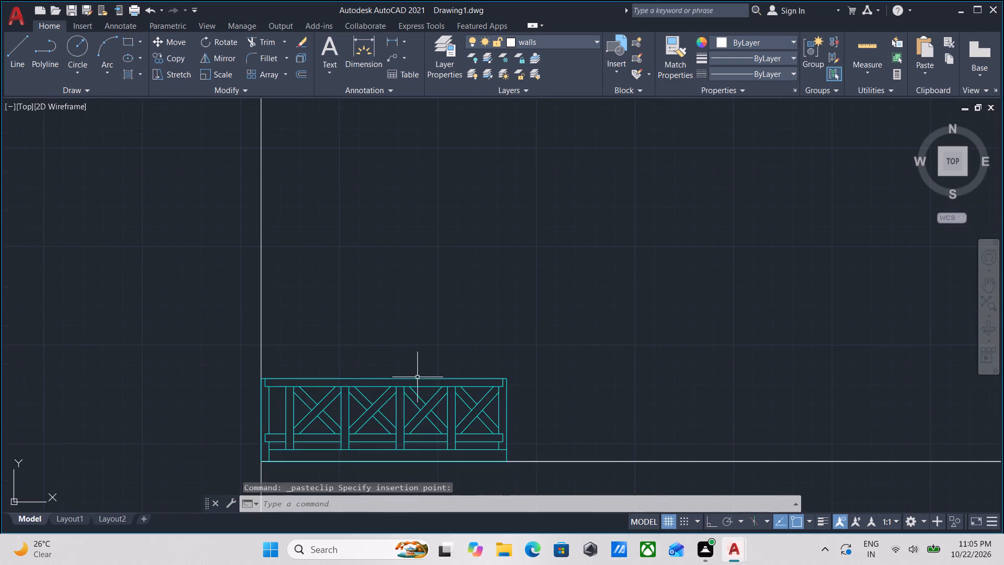
{"action": "middle_click_drag", "start_coordinate": [418, 375], "coordinate": [451, 287]}
{"action": "left_click_drag", "start_coordinate": [560, 296], "coordinate": [550, 300]}
{"action": "left_click", "coordinate": [460, 323]}
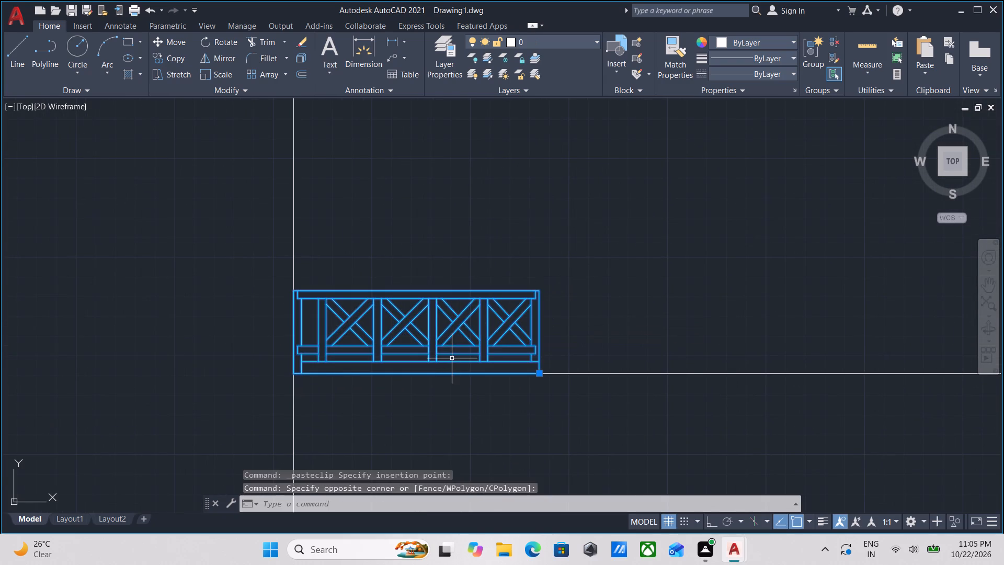
{"action": "type", "text": "SCA"}
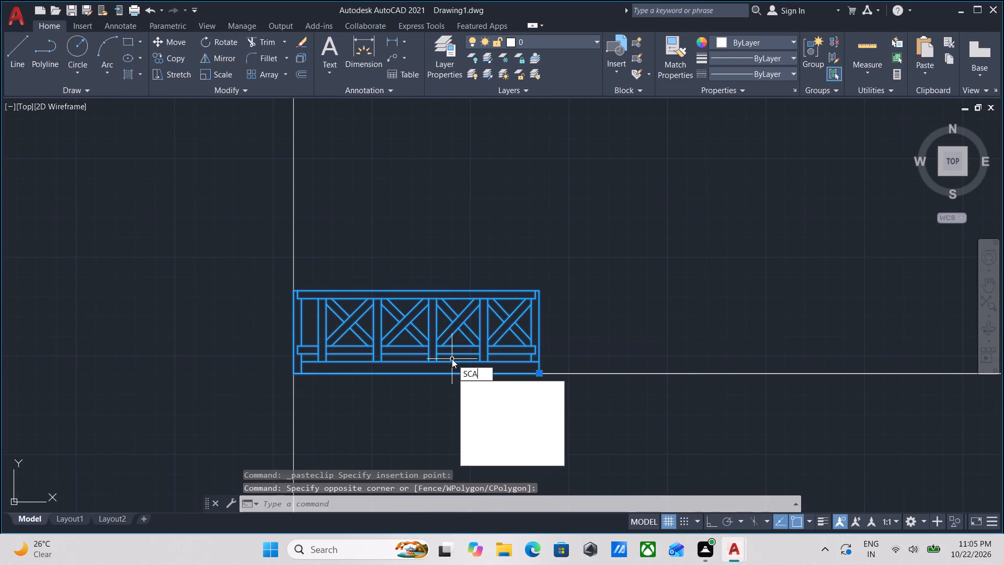
{"action": "key", "text": "l"}
{"action": "key", "text": "Return"}
{"action": "scroll", "coordinate": [269, 386], "scroll_direction": "up", "scroll_amount": 2}
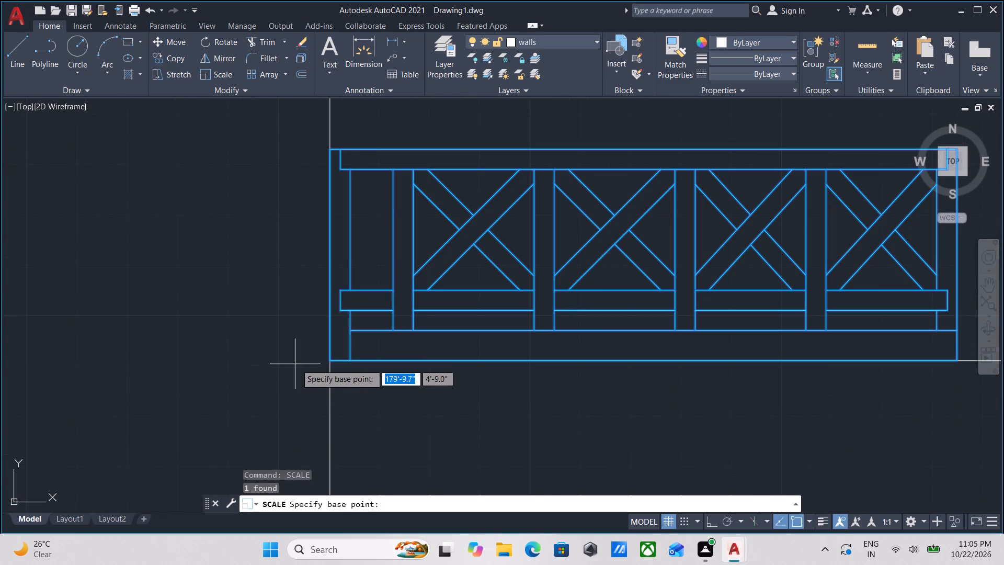
{"action": "left_click", "coordinate": [335, 360]}
{"action": "middle_click_drag", "start_coordinate": [701, 348], "coordinate": [405, 345]}
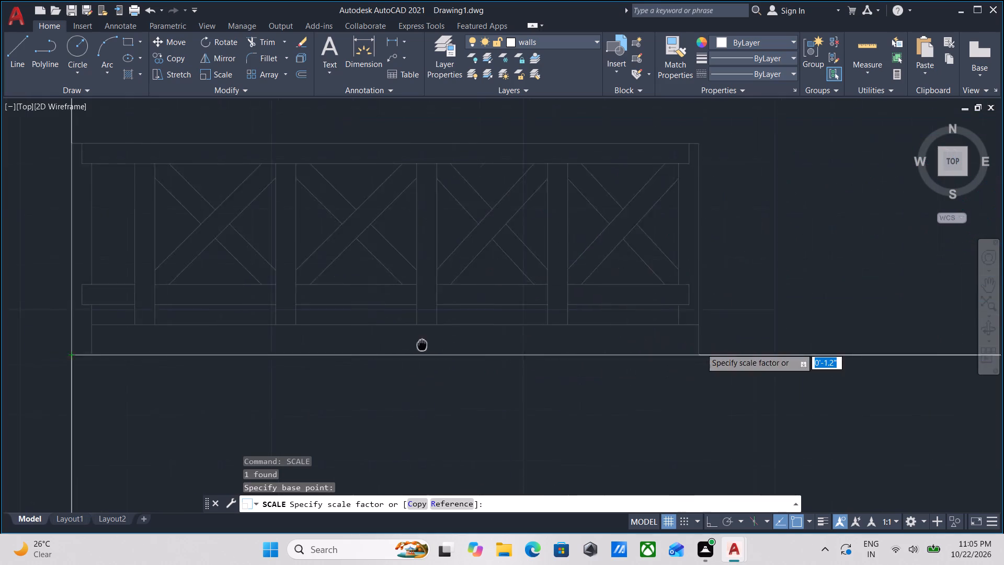
{"action": "middle_click_drag", "start_coordinate": [405, 345], "coordinate": [394, 348]}
{"action": "scroll", "coordinate": [472, 347], "scroll_direction": "down", "scroll_amount": 3}
{"action": "middle_click_drag", "start_coordinate": [472, 347], "coordinate": [337, 344]}
{"action": "scroll", "coordinate": [498, 332], "scroll_direction": "down", "scroll_amount": 1}
{"action": "middle_click_drag", "start_coordinate": [498, 332], "coordinate": [180, 356]}
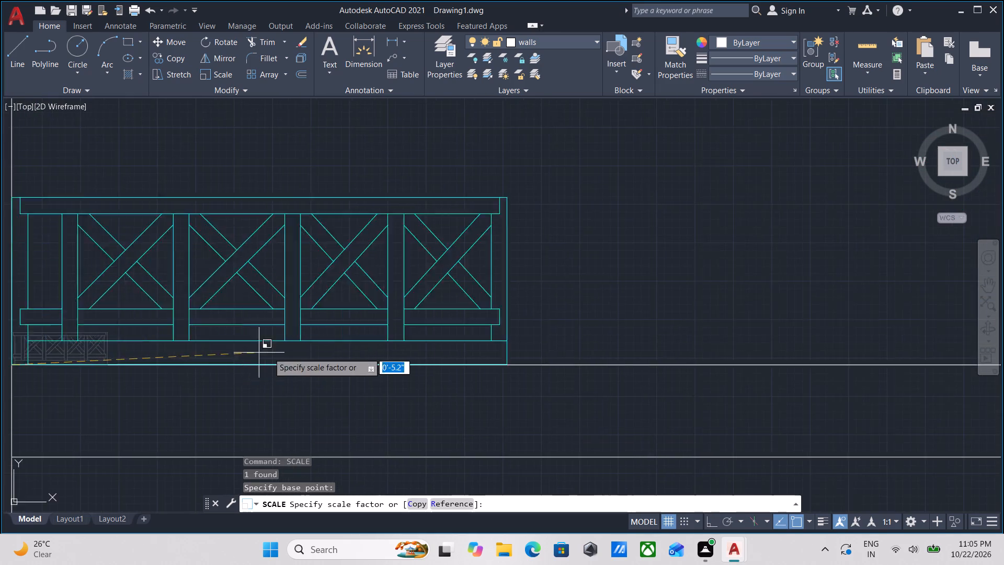
{"action": "scroll", "coordinate": [279, 353], "scroll_direction": "down", "scroll_amount": 3}
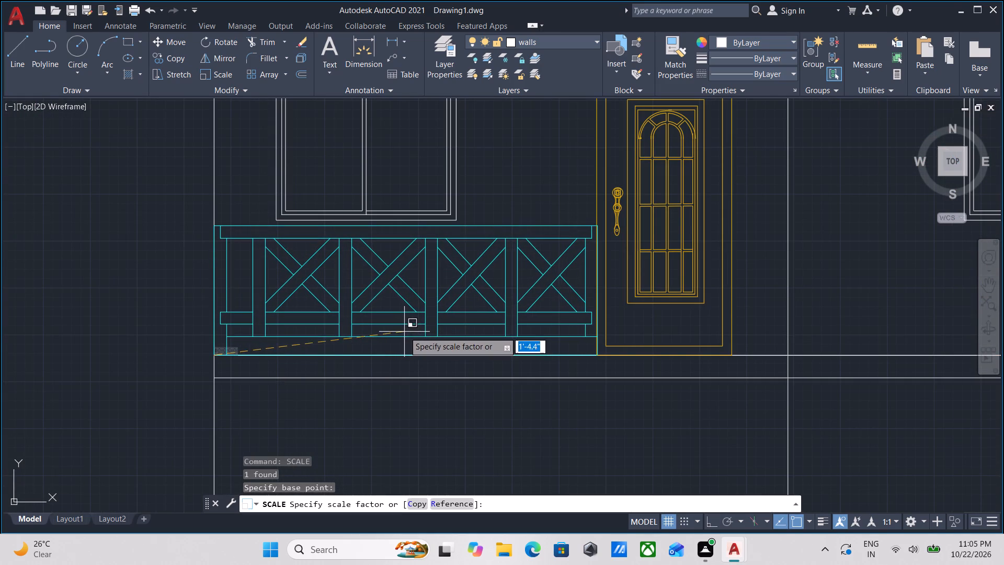
{"action": "left_click", "coordinate": [404, 332]}
{"action": "scroll", "coordinate": [425, 333], "scroll_direction": "down", "scroll_amount": 1}
{"action": "middle_click_drag", "start_coordinate": [425, 333], "coordinate": [352, 337]}
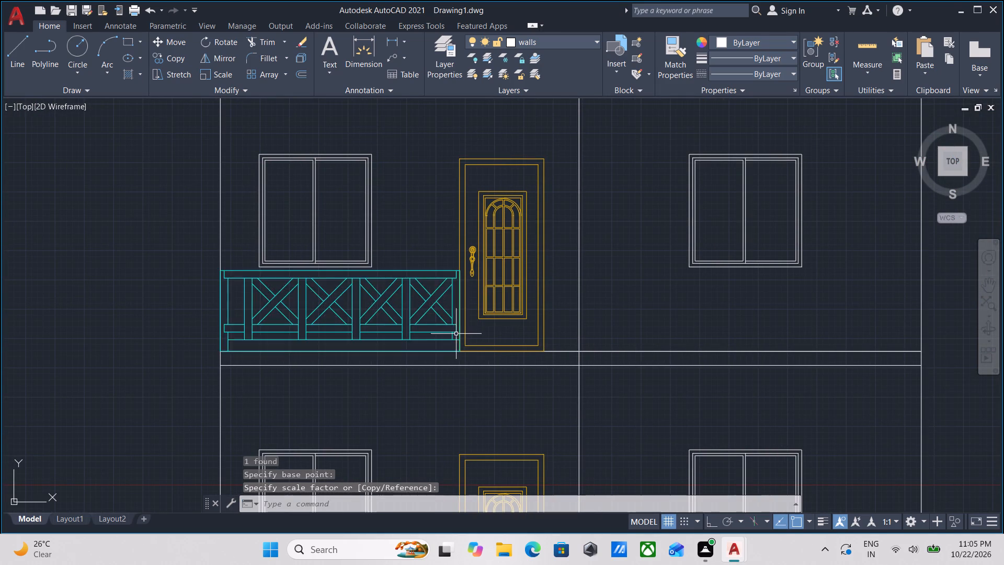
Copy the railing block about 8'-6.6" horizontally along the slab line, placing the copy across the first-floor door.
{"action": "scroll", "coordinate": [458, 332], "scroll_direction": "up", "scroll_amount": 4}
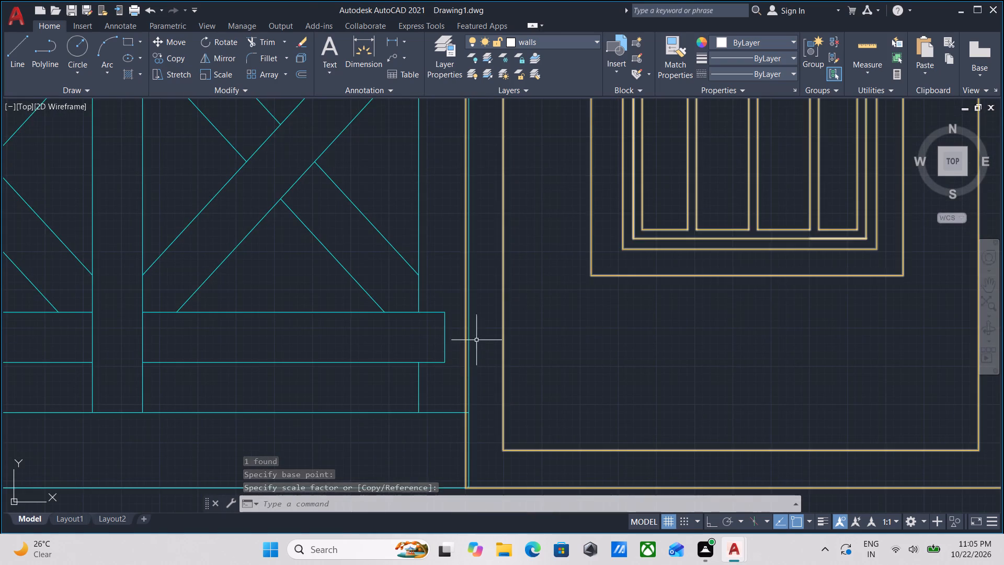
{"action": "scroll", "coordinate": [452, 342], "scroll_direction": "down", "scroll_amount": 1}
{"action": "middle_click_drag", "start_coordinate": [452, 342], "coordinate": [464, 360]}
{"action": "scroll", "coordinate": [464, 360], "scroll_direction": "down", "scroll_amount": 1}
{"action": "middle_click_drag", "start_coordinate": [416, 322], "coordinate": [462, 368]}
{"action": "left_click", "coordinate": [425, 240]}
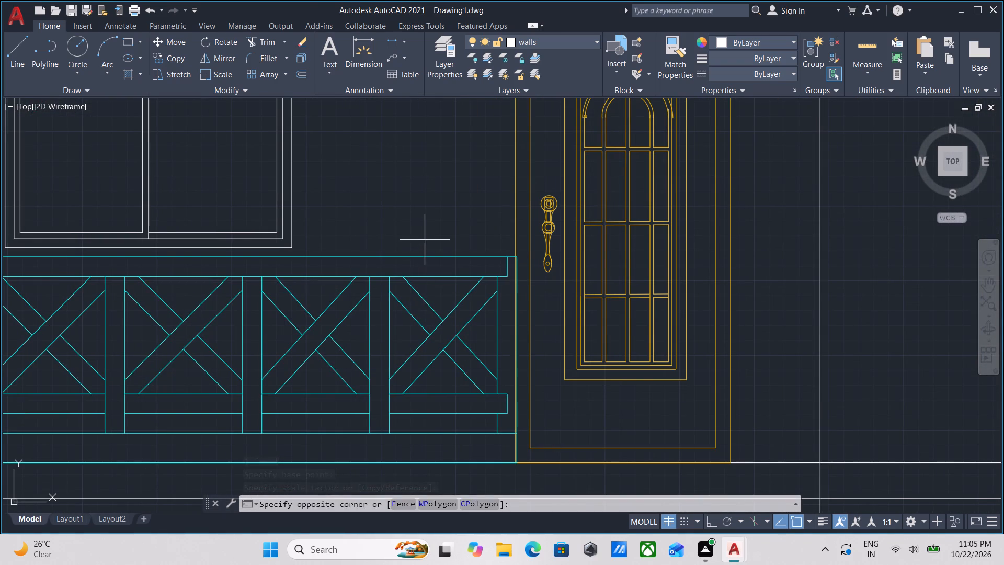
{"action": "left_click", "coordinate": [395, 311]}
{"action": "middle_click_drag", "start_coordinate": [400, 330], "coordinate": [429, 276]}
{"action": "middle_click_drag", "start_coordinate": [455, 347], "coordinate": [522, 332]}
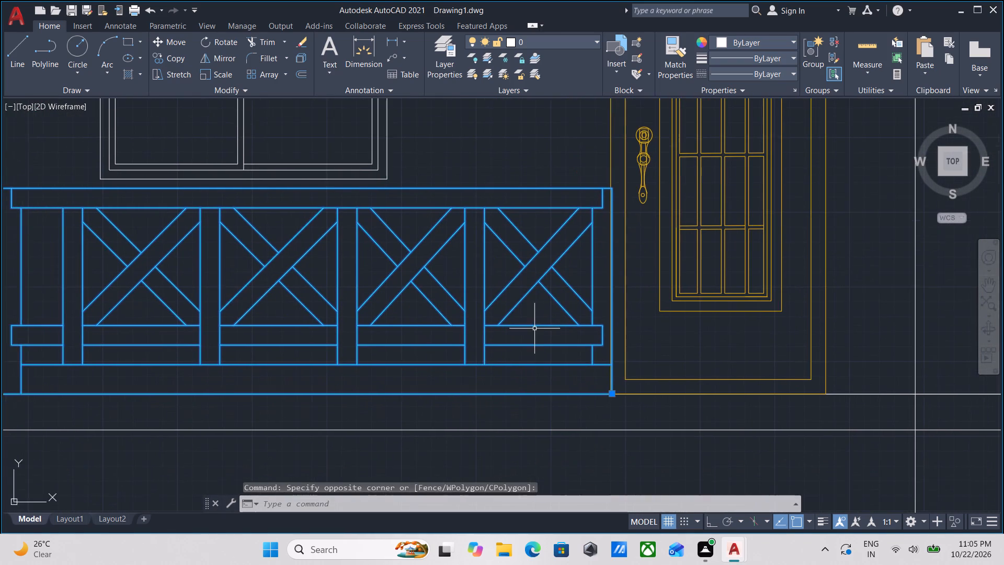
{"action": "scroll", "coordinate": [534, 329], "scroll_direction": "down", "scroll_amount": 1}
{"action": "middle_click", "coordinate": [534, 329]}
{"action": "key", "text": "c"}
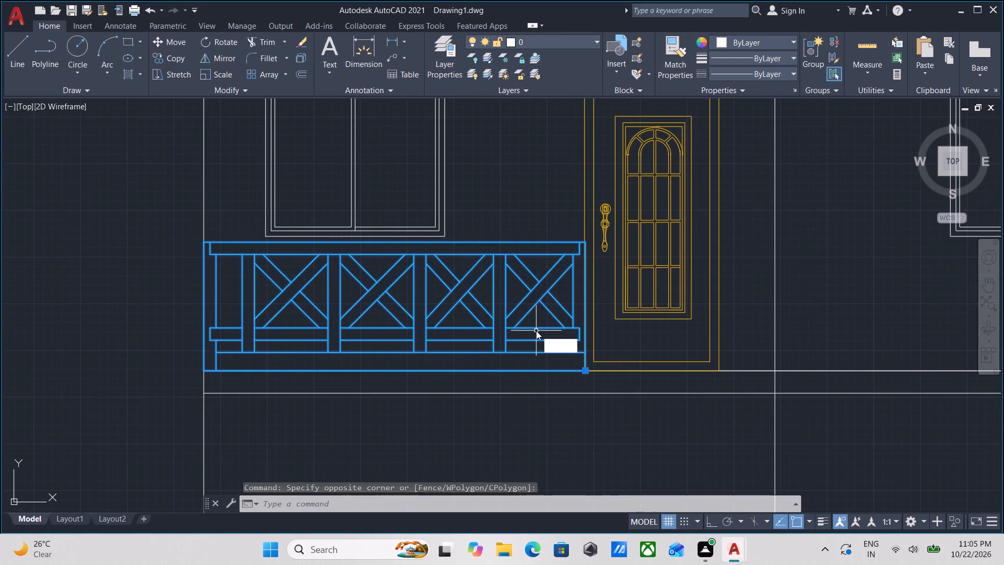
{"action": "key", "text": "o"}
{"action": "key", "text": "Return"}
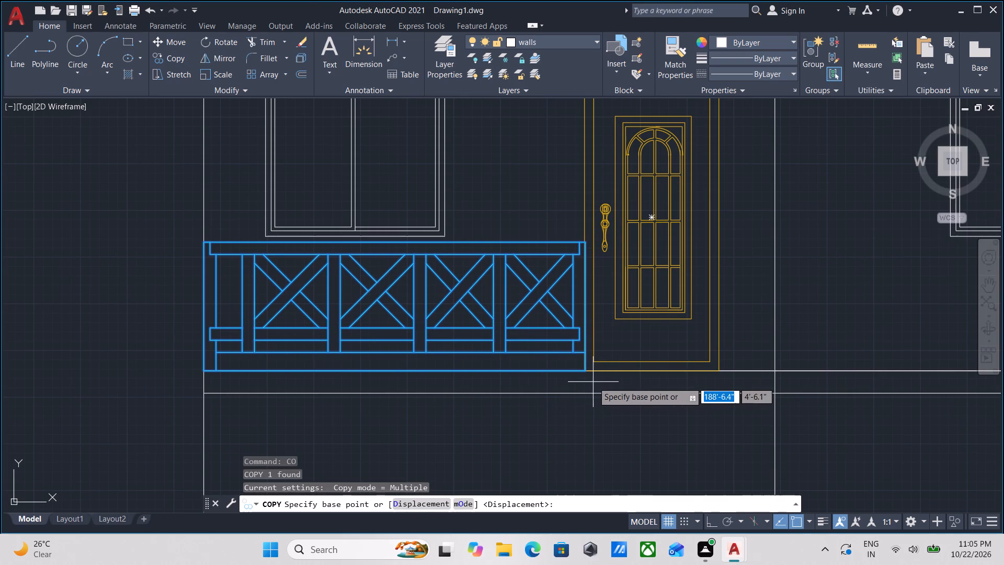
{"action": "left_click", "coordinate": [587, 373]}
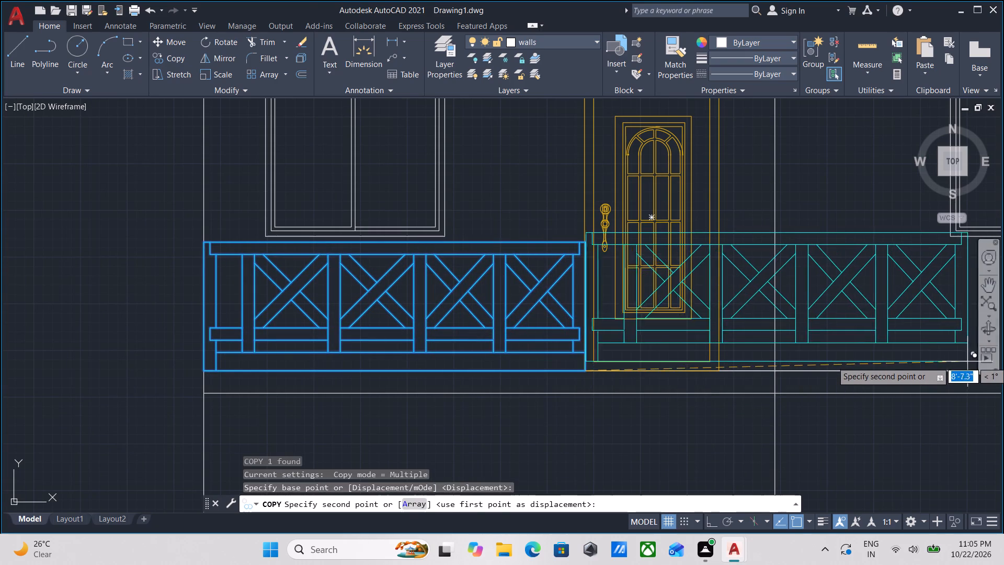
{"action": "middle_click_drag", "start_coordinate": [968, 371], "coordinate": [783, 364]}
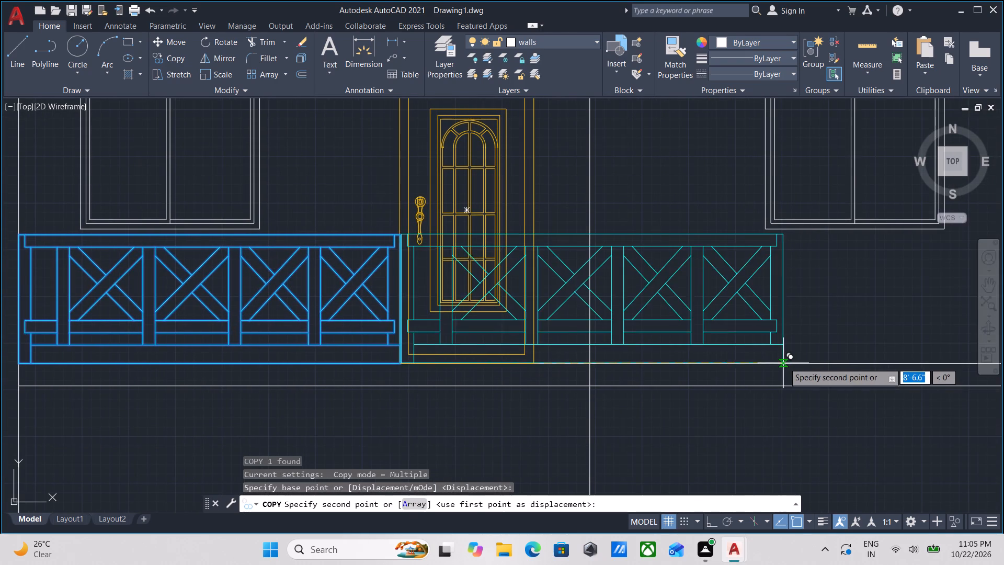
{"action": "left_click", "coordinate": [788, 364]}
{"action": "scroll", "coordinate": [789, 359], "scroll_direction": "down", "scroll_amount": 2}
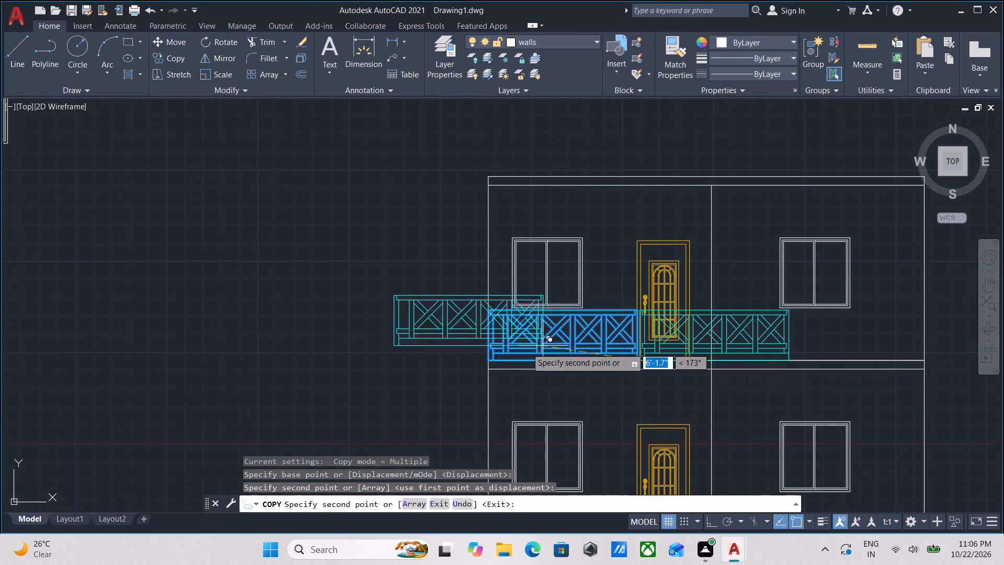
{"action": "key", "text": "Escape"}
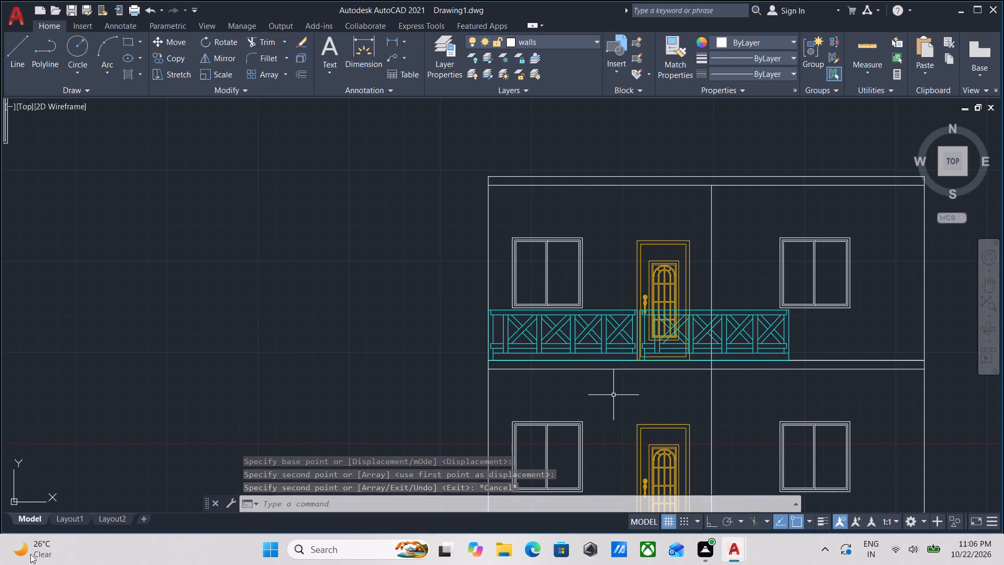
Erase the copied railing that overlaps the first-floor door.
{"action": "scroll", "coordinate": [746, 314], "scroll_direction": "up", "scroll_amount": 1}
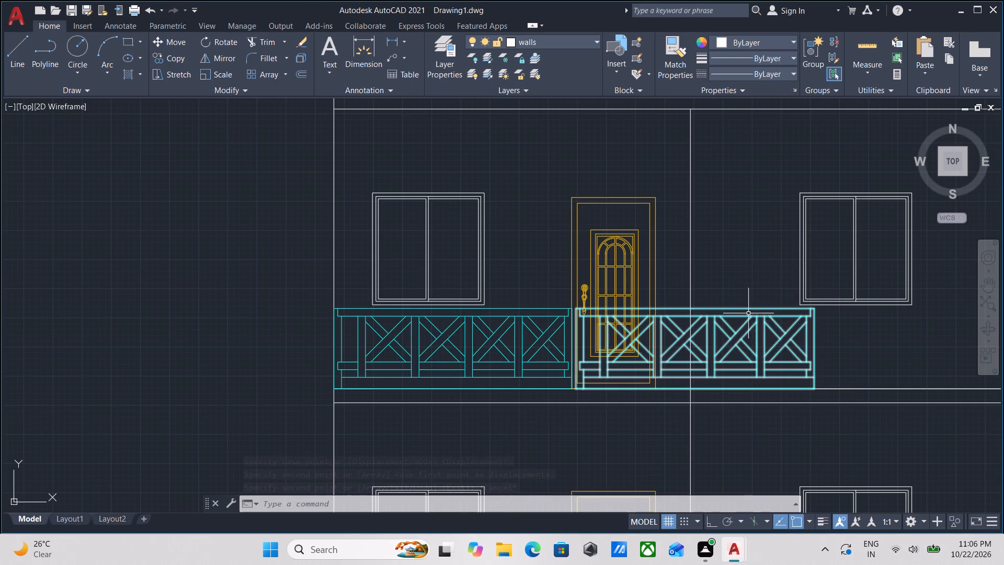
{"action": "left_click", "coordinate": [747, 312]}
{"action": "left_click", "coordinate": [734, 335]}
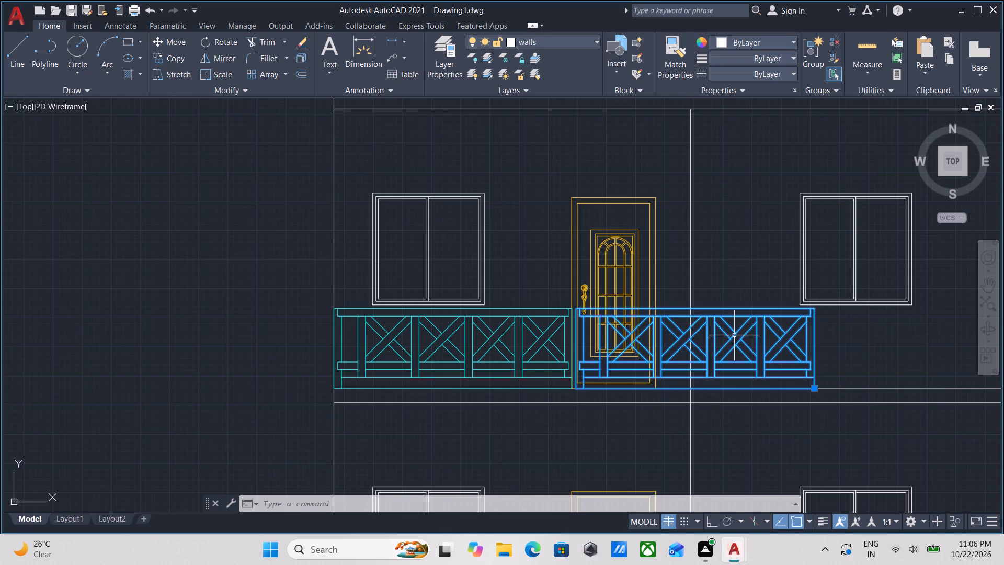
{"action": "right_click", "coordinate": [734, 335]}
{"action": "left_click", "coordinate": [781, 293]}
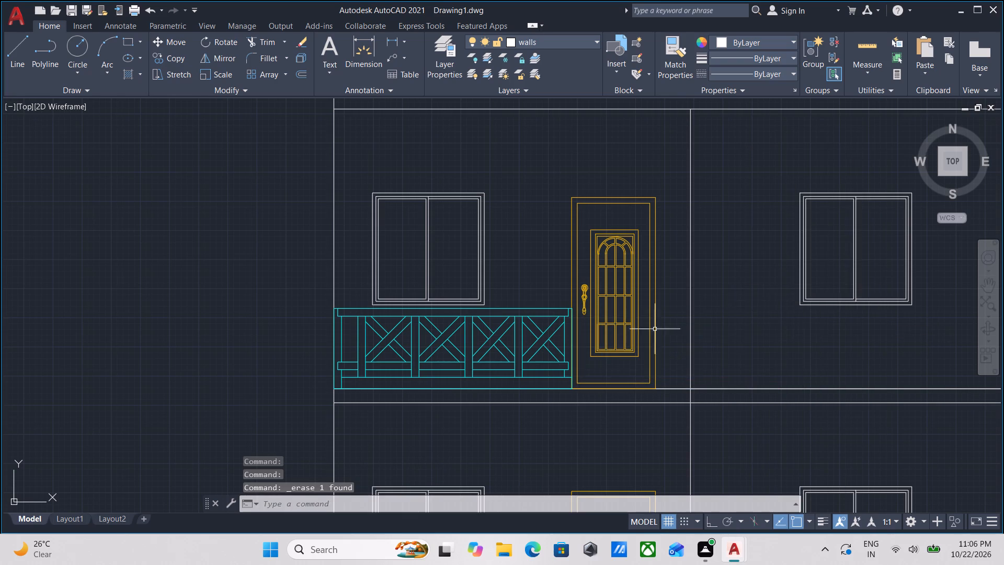
Erase the lower of the two horizontal slab lines between the ground floor and the first floor.
{"action": "scroll", "coordinate": [611, 331], "scroll_direction": "up", "scroll_amount": 3}
{"action": "scroll", "coordinate": [480, 318], "scroll_direction": "down", "scroll_amount": 1}
{"action": "middle_click_drag", "start_coordinate": [480, 318], "coordinate": [537, 283]}
{"action": "scroll", "coordinate": [446, 281], "scroll_direction": "down", "scroll_amount": 2}
{"action": "middle_click_drag", "start_coordinate": [446, 281], "coordinate": [478, 285]}
{"action": "scroll", "coordinate": [478, 285], "scroll_direction": "up", "scroll_amount": 1}
{"action": "scroll", "coordinate": [478, 285], "scroll_direction": "down", "scroll_amount": 2}
{"action": "middle_click_drag", "start_coordinate": [478, 285], "coordinate": [529, 290]}
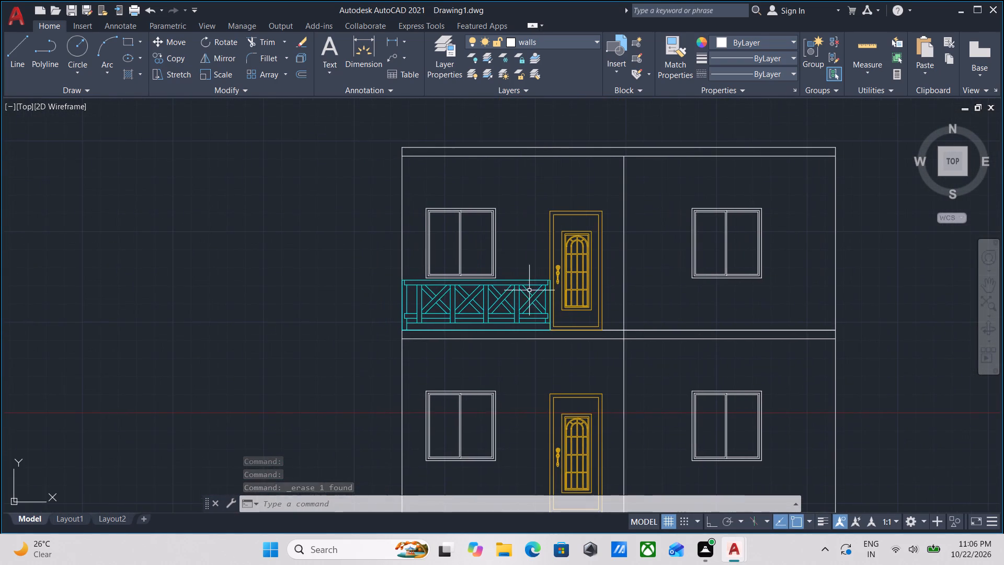
{"action": "scroll", "coordinate": [519, 296], "scroll_direction": "down", "scroll_amount": 2}
{"action": "middle_click_drag", "start_coordinate": [519, 296], "coordinate": [550, 321]}
{"action": "scroll", "coordinate": [525, 299], "scroll_direction": "up", "scroll_amount": 1}
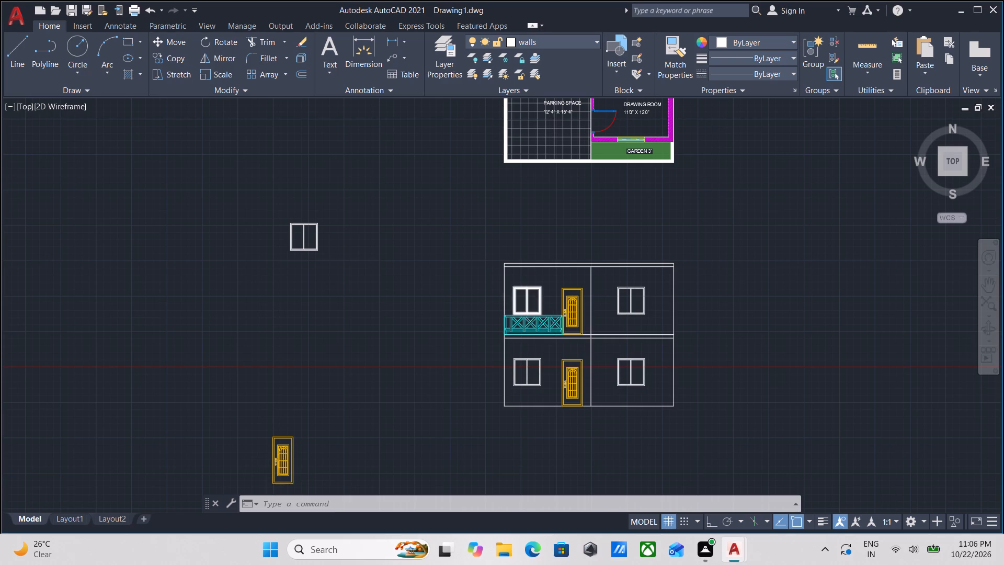
{"action": "middle_click_drag", "start_coordinate": [525, 299], "coordinate": [530, 277]}
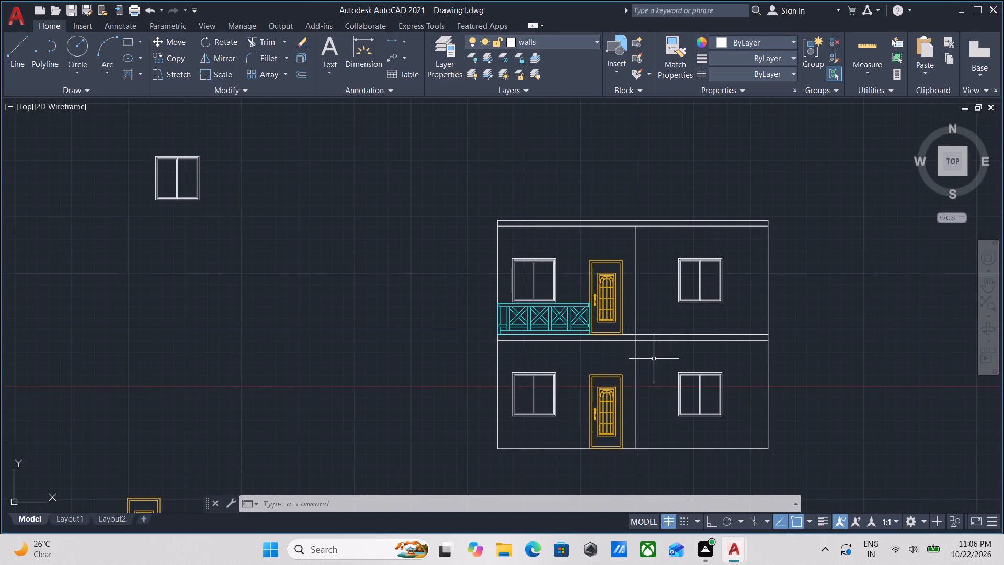
{"action": "scroll", "coordinate": [651, 360], "scroll_direction": "up", "scroll_amount": 3}
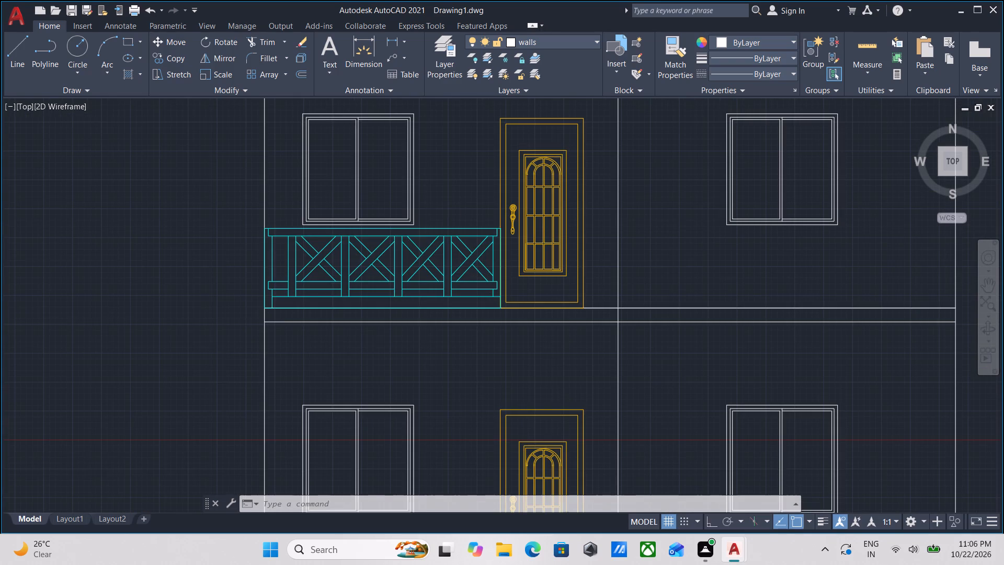
{"action": "left_click", "coordinate": [644, 342]}
{"action": "left_click", "coordinate": [635, 302]}
{"action": "right_click", "coordinate": [635, 302]}
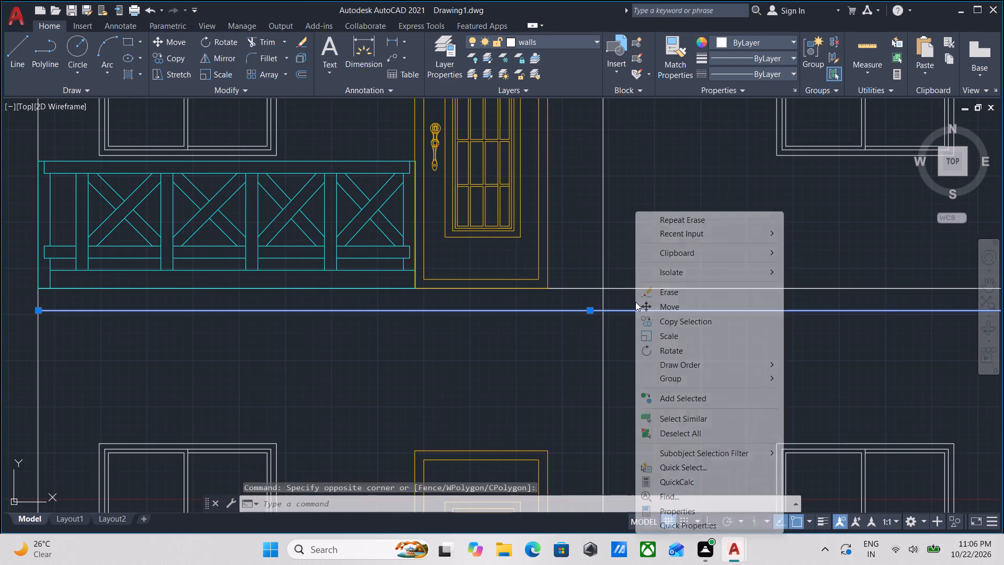
{"action": "left_click", "coordinate": [671, 289]}
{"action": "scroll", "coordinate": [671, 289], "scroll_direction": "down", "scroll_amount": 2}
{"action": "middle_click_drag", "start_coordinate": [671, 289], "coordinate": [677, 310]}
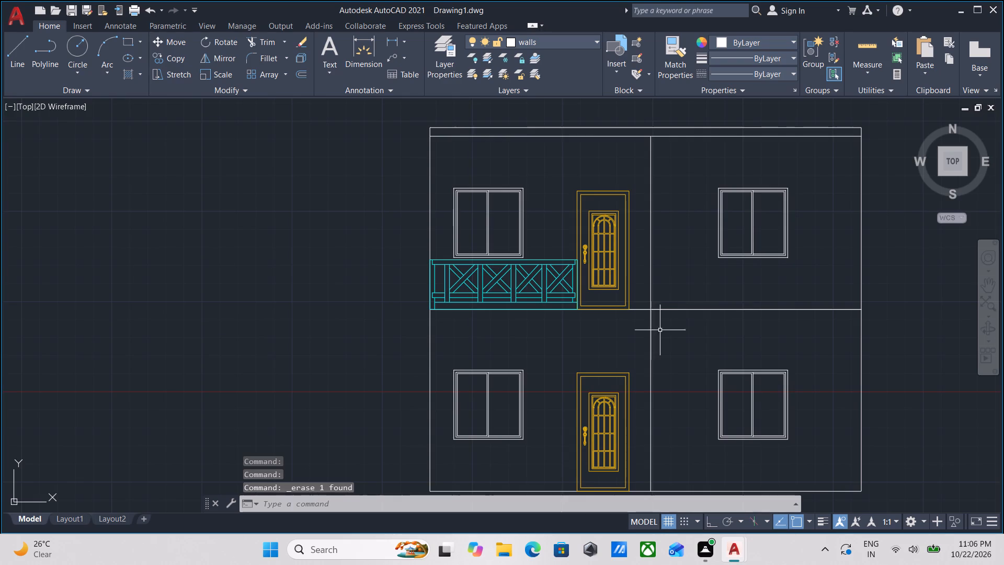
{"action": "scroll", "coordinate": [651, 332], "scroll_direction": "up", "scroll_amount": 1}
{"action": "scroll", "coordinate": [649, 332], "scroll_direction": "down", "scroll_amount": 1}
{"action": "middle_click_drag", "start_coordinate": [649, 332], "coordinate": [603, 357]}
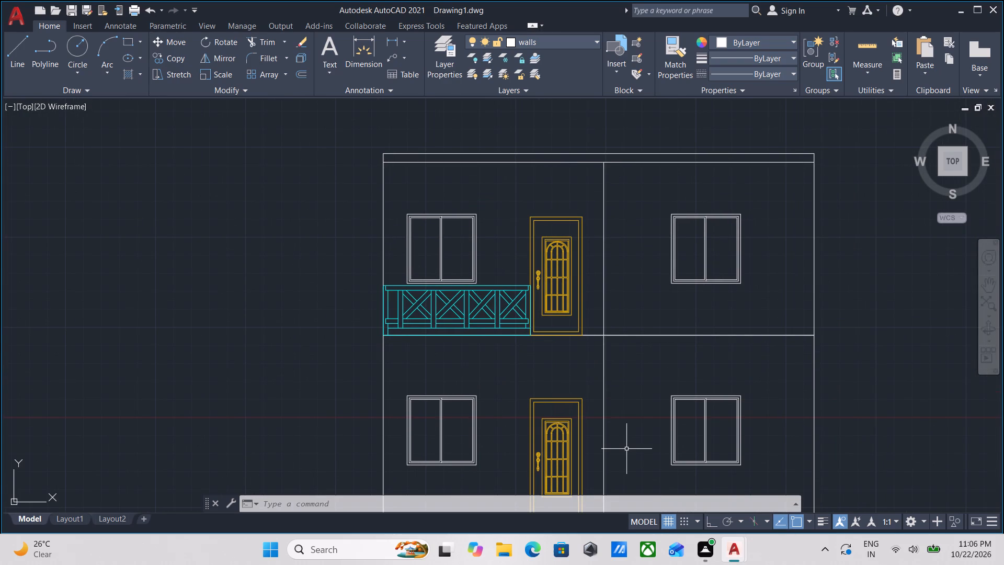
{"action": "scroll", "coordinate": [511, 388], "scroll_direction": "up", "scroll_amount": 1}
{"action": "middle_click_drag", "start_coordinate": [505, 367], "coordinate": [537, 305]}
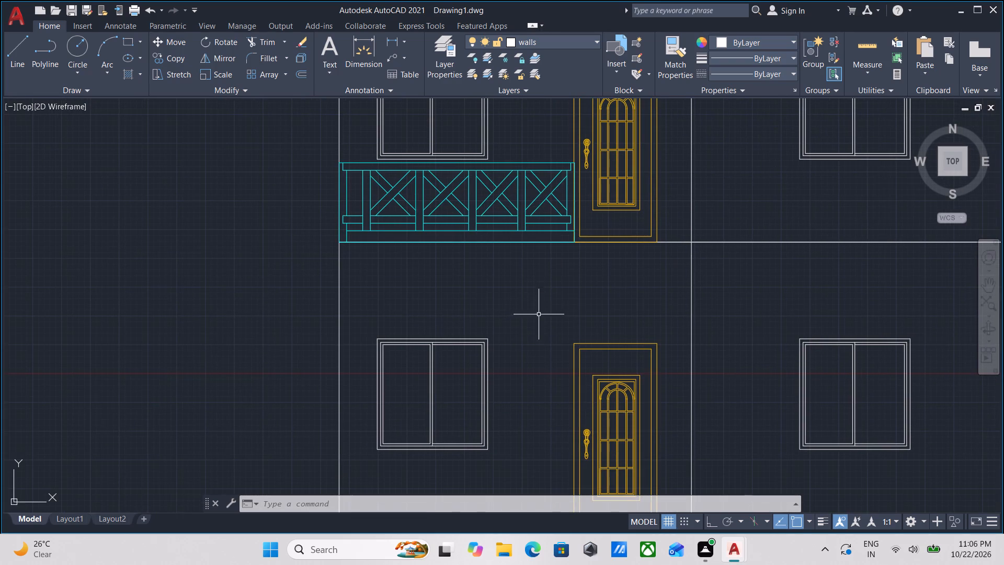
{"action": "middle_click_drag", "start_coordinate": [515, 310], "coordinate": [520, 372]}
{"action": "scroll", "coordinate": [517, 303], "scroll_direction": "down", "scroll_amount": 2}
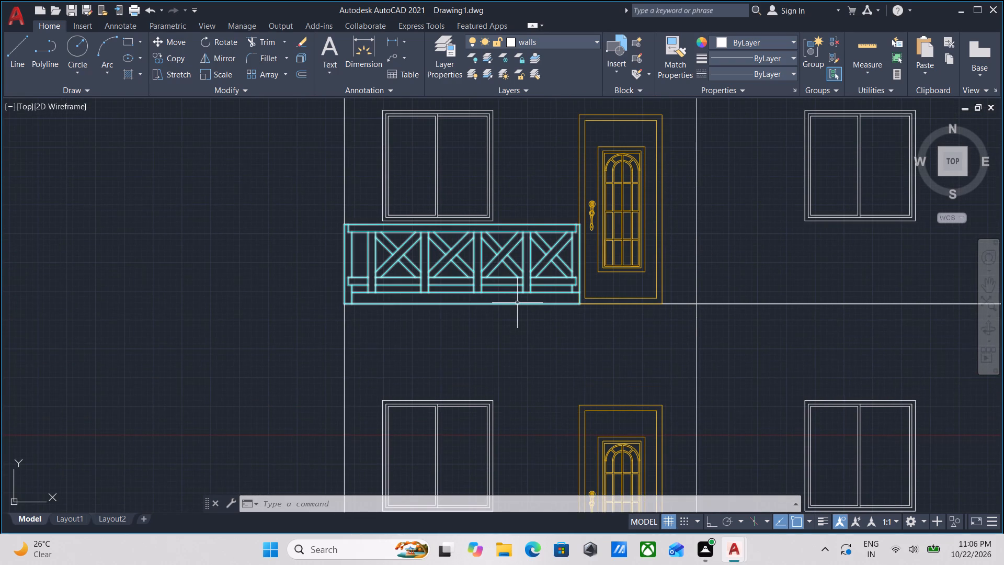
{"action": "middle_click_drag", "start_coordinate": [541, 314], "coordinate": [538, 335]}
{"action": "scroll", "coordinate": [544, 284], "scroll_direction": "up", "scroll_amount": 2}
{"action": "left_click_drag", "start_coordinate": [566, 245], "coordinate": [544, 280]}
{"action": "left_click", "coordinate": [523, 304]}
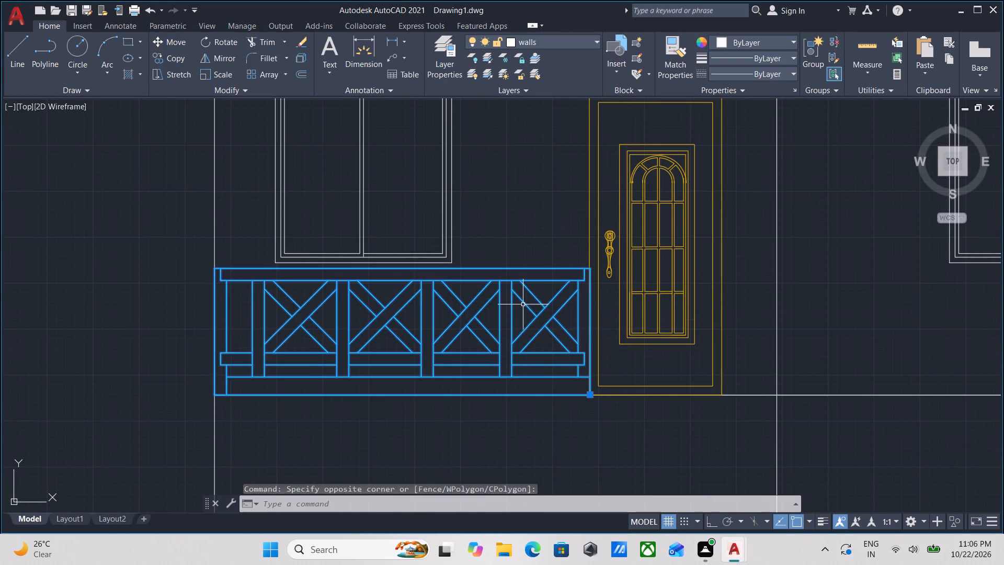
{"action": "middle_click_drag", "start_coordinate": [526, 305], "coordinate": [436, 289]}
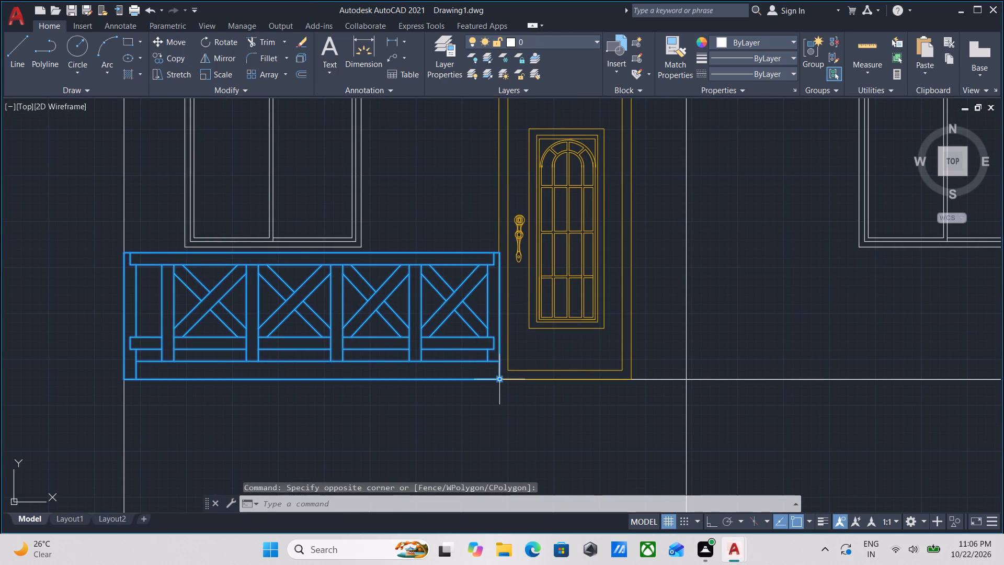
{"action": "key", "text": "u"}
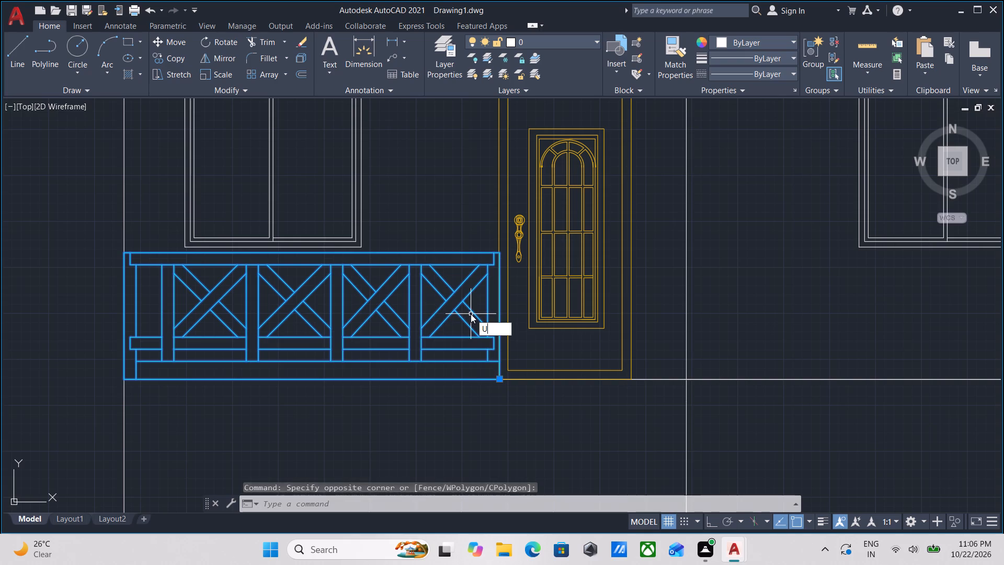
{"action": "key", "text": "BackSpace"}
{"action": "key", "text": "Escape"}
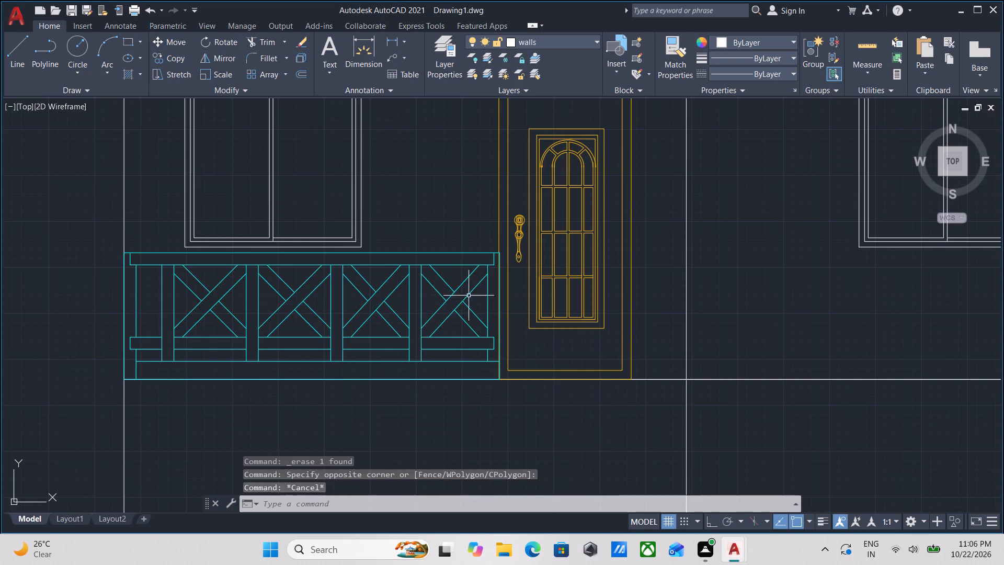
Explode the first-floor crossed-brace railing block into separate lines.
{"action": "left_click", "coordinate": [448, 241]}
{"action": "left_click", "coordinate": [420, 319]}
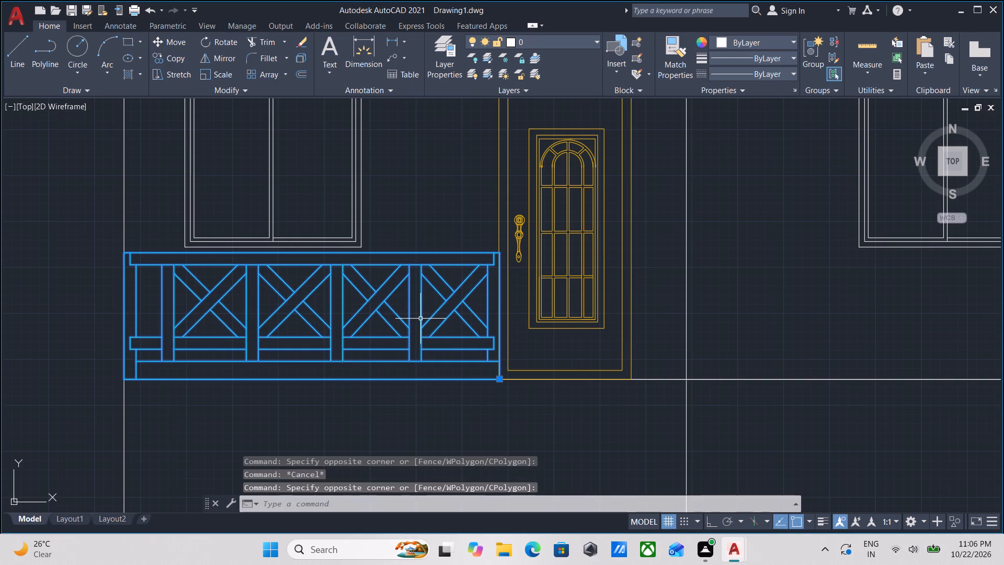
{"action": "key", "text": "u"}
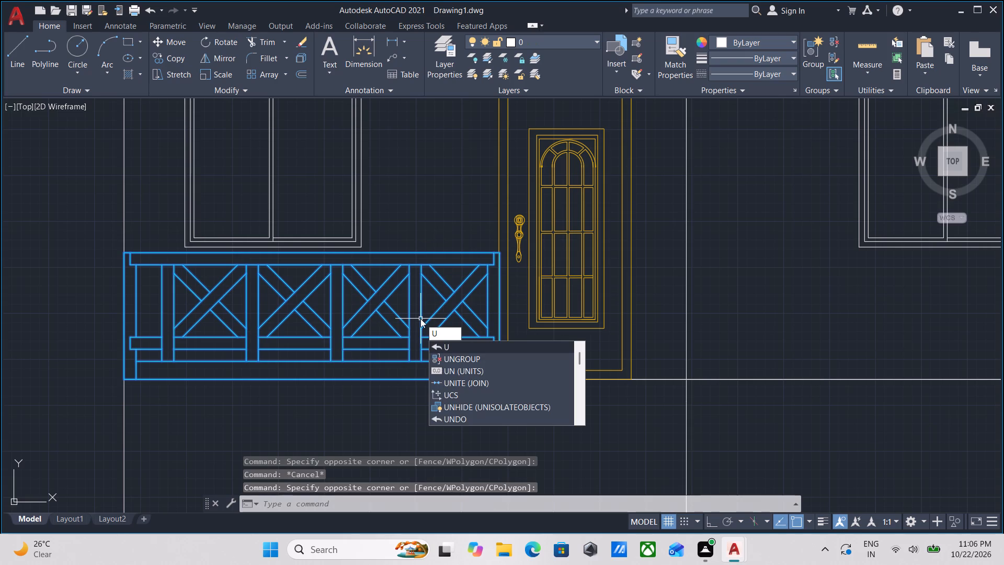
{"action": "key", "text": "BackSpace"}
{"action": "type", "text": "EX"}
{"action": "key", "text": "BackSpace"}
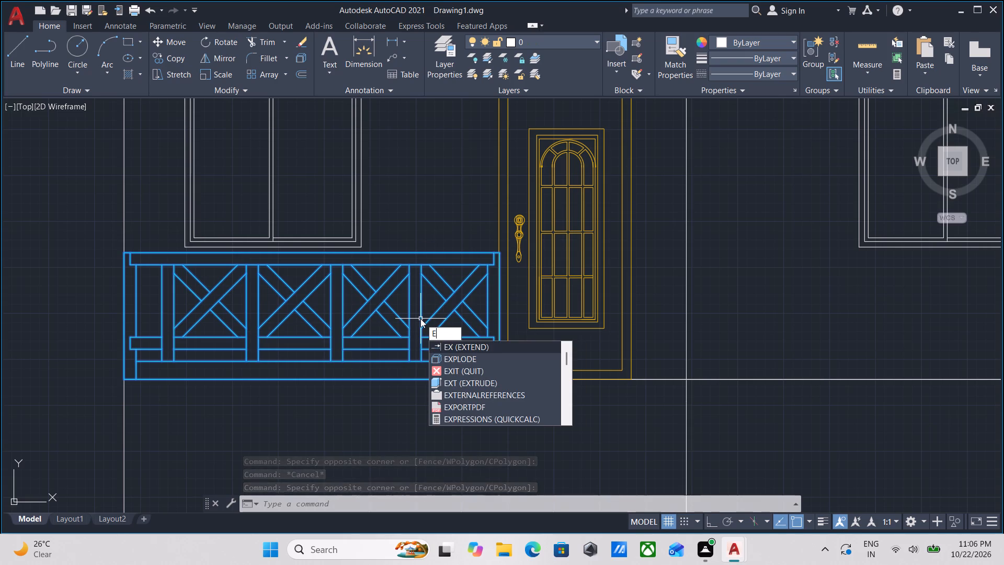
{"action": "key", "text": "BackSpace"}
{"action": "key", "text": "x"}
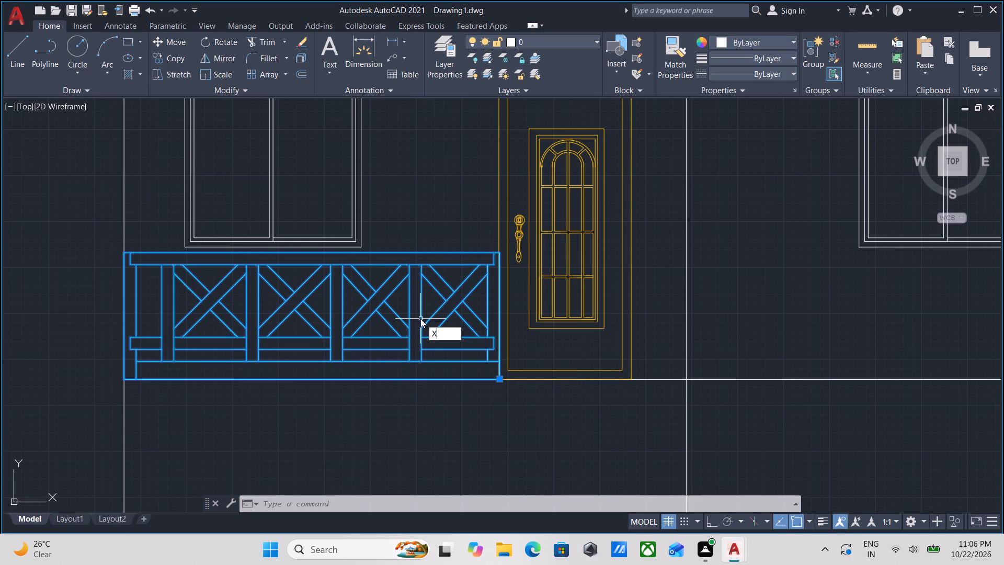
{"action": "key", "text": "Return"}
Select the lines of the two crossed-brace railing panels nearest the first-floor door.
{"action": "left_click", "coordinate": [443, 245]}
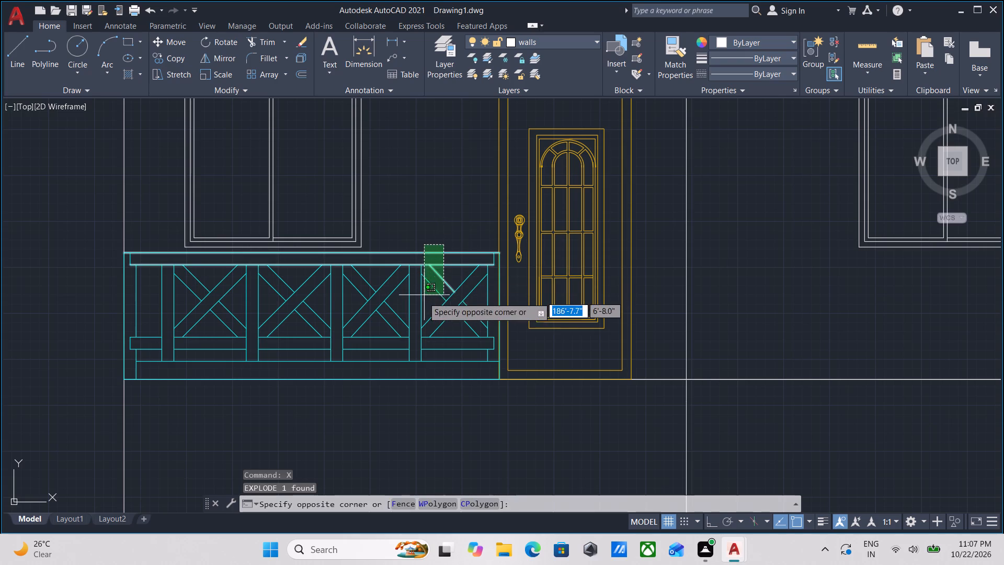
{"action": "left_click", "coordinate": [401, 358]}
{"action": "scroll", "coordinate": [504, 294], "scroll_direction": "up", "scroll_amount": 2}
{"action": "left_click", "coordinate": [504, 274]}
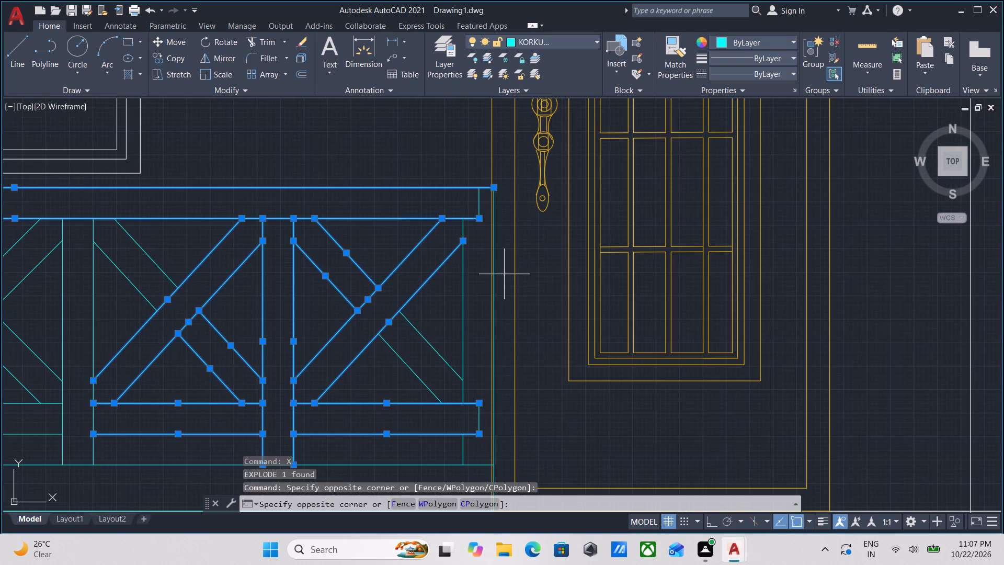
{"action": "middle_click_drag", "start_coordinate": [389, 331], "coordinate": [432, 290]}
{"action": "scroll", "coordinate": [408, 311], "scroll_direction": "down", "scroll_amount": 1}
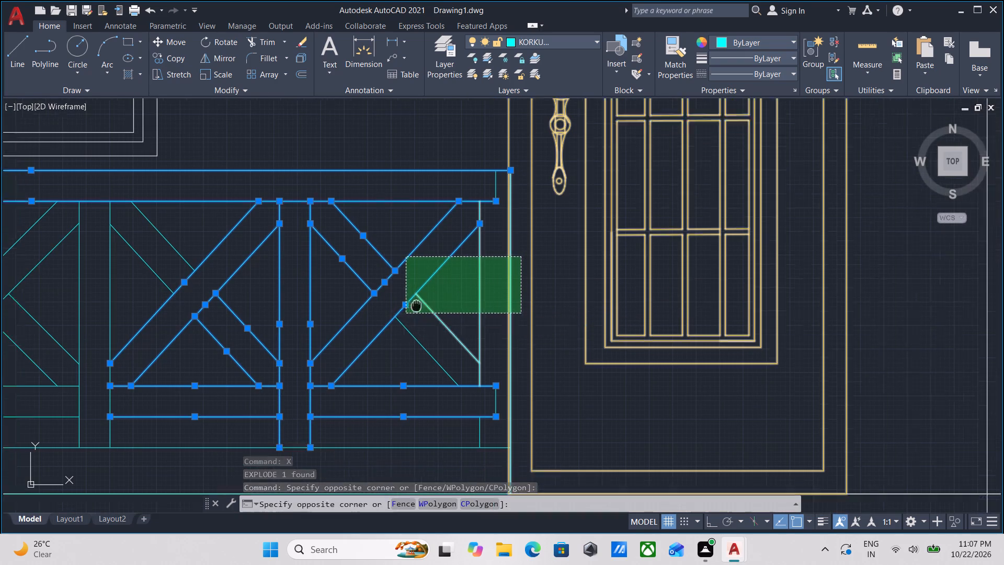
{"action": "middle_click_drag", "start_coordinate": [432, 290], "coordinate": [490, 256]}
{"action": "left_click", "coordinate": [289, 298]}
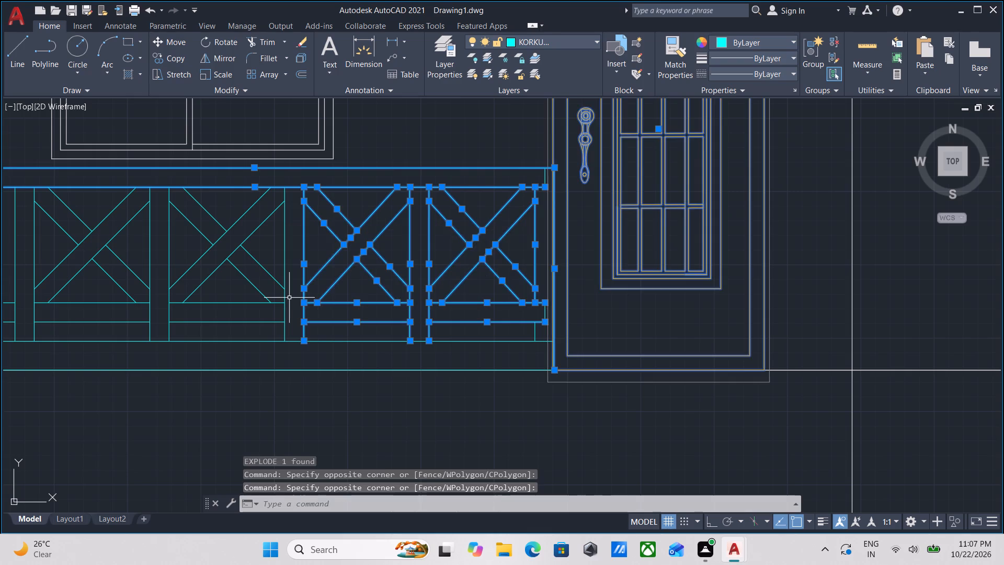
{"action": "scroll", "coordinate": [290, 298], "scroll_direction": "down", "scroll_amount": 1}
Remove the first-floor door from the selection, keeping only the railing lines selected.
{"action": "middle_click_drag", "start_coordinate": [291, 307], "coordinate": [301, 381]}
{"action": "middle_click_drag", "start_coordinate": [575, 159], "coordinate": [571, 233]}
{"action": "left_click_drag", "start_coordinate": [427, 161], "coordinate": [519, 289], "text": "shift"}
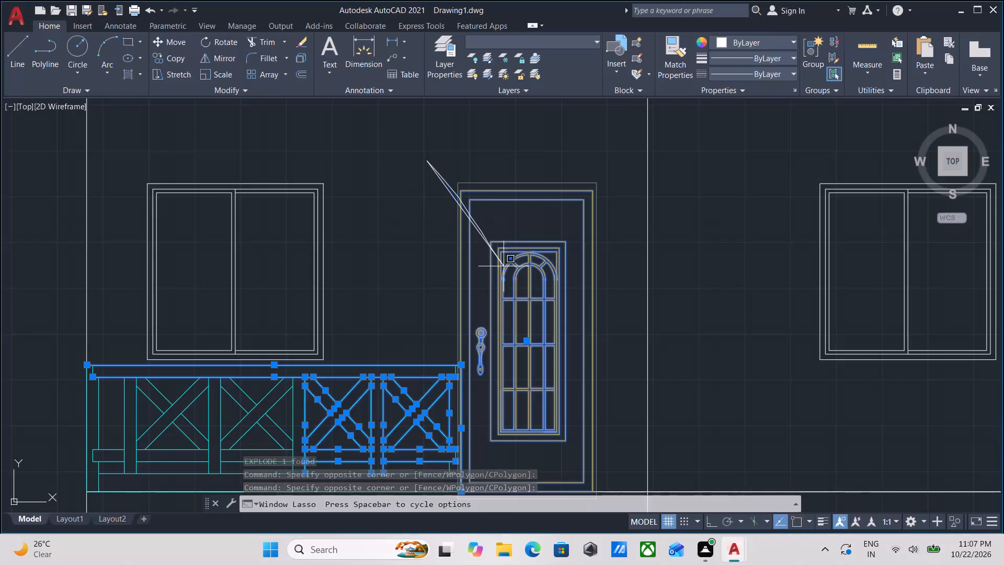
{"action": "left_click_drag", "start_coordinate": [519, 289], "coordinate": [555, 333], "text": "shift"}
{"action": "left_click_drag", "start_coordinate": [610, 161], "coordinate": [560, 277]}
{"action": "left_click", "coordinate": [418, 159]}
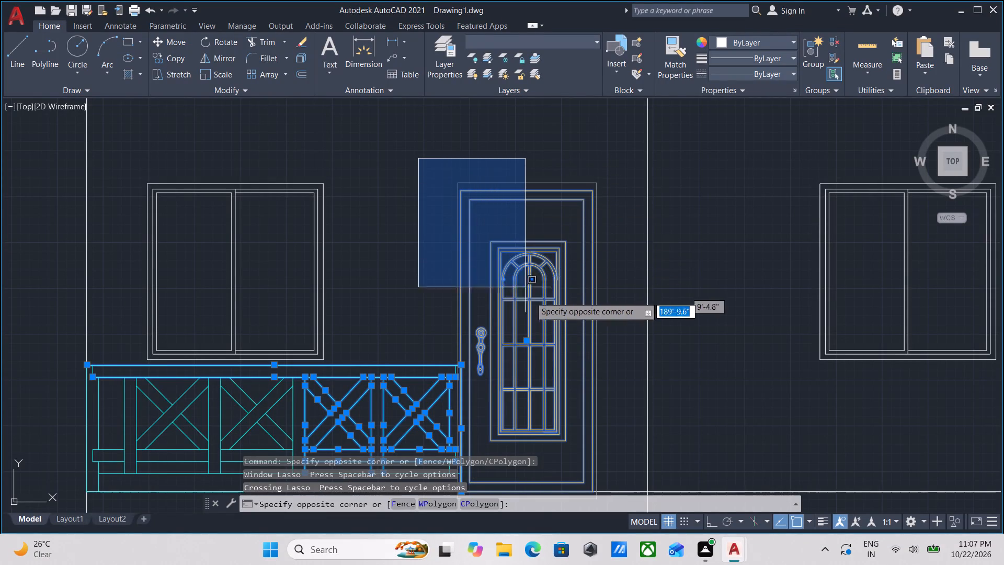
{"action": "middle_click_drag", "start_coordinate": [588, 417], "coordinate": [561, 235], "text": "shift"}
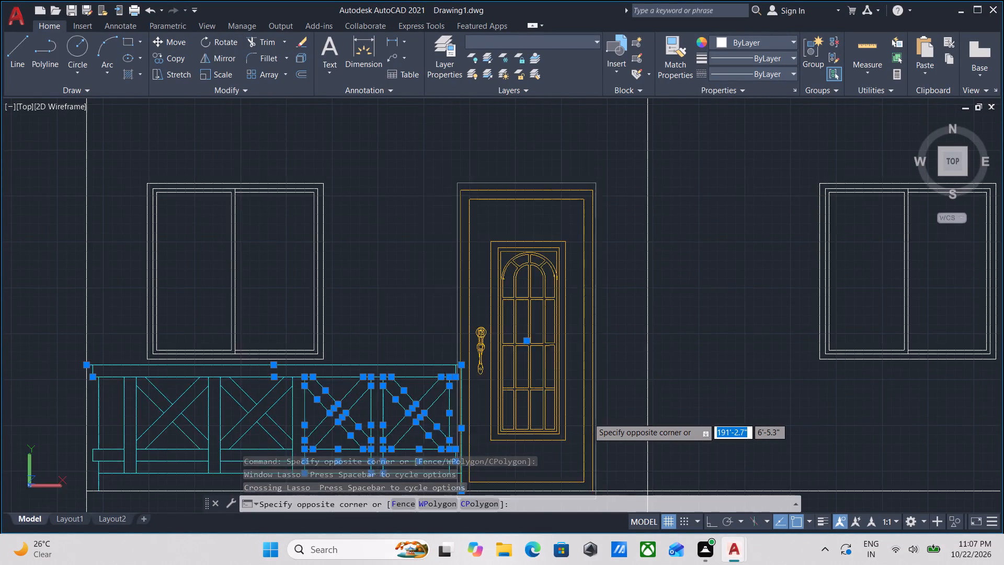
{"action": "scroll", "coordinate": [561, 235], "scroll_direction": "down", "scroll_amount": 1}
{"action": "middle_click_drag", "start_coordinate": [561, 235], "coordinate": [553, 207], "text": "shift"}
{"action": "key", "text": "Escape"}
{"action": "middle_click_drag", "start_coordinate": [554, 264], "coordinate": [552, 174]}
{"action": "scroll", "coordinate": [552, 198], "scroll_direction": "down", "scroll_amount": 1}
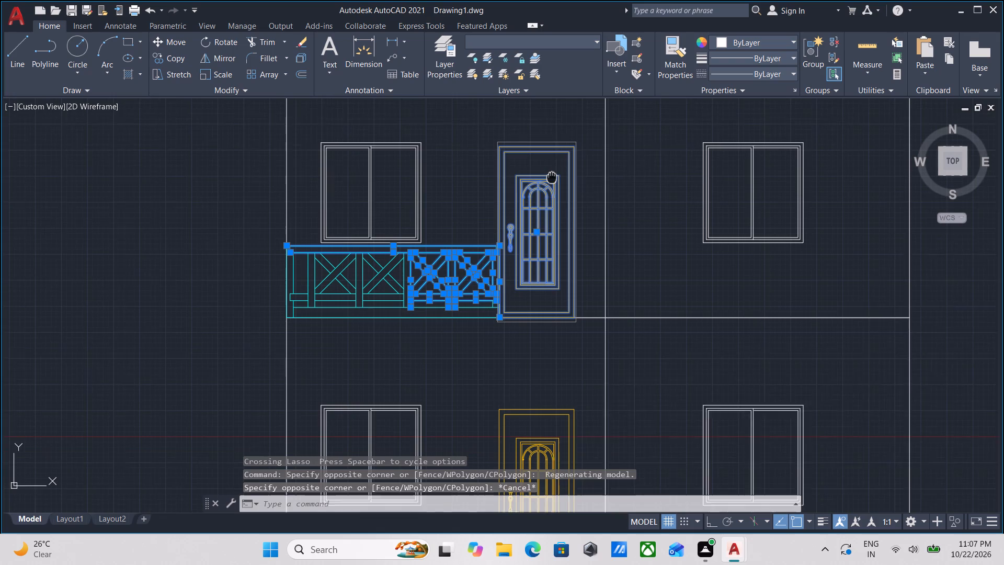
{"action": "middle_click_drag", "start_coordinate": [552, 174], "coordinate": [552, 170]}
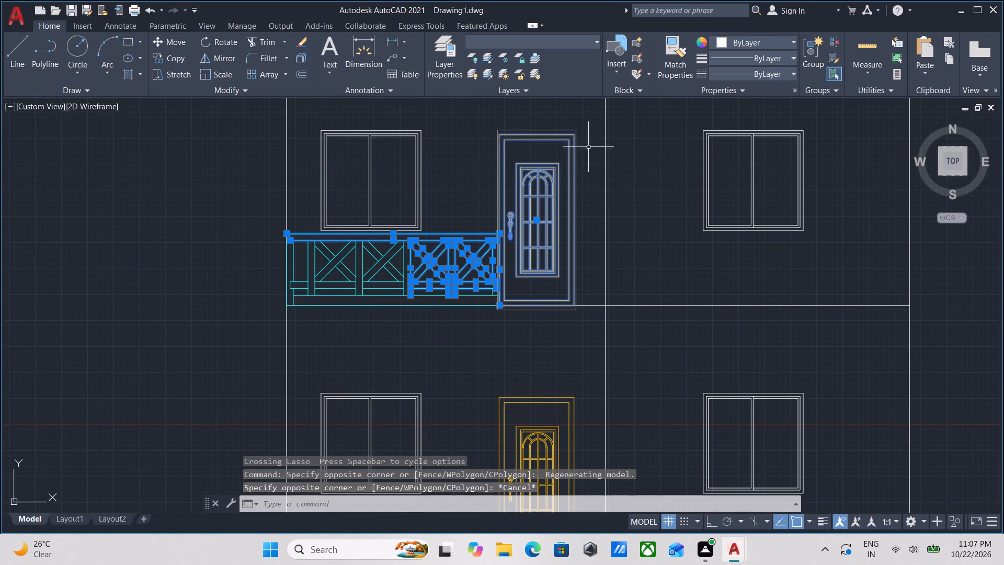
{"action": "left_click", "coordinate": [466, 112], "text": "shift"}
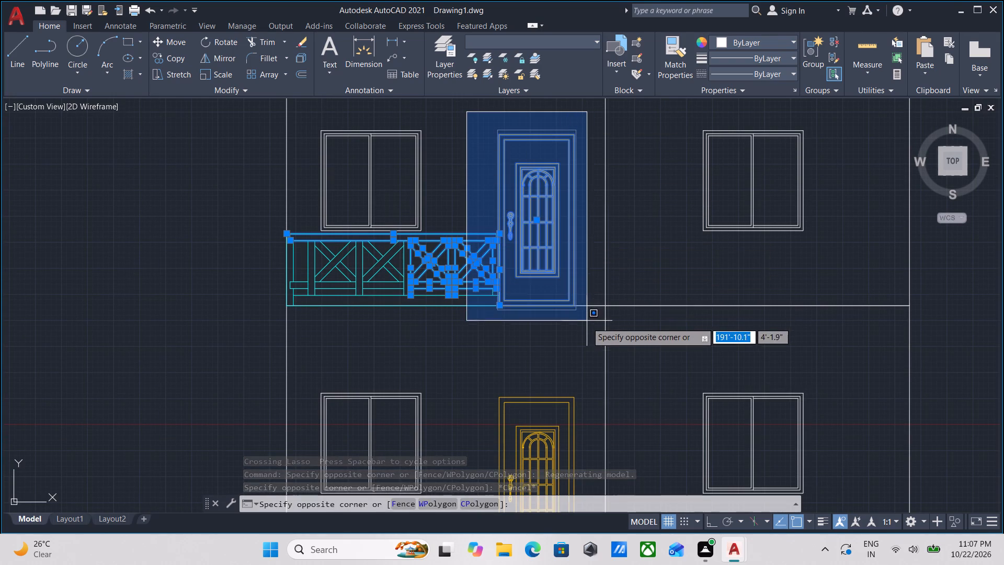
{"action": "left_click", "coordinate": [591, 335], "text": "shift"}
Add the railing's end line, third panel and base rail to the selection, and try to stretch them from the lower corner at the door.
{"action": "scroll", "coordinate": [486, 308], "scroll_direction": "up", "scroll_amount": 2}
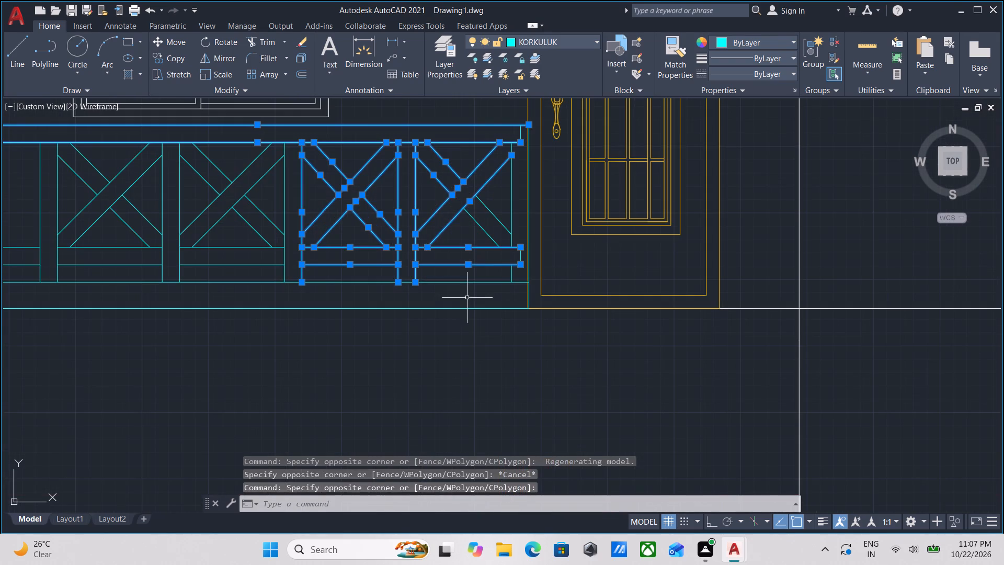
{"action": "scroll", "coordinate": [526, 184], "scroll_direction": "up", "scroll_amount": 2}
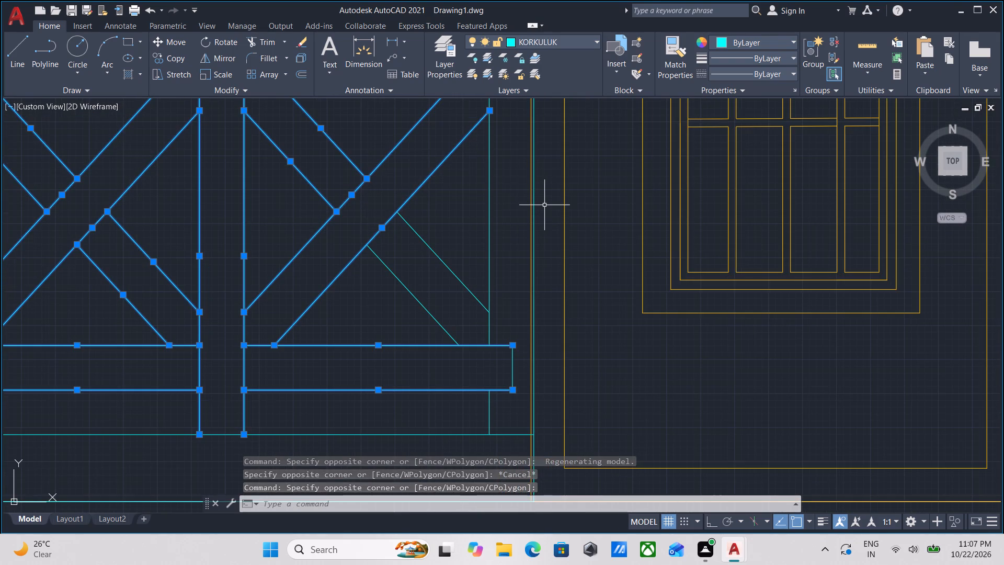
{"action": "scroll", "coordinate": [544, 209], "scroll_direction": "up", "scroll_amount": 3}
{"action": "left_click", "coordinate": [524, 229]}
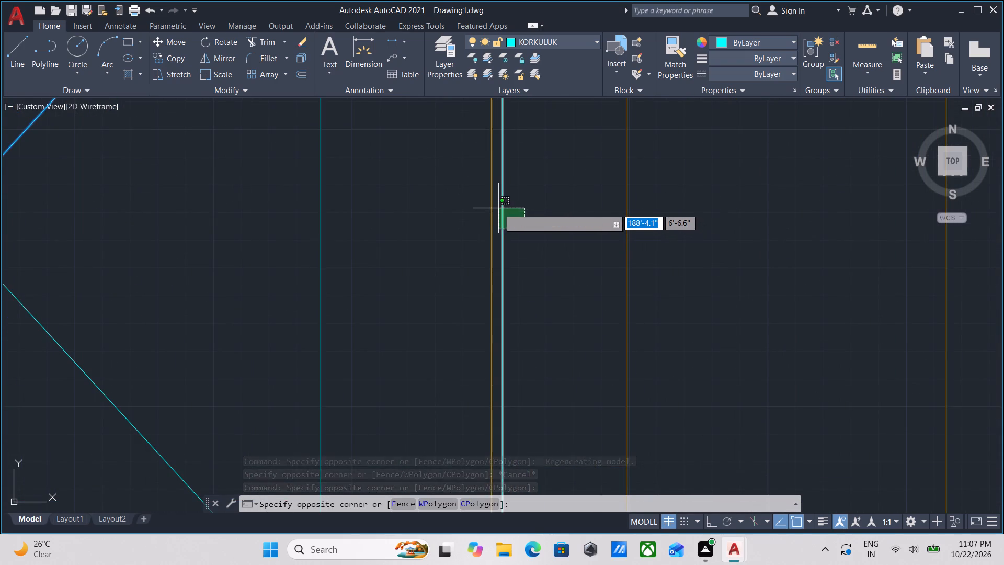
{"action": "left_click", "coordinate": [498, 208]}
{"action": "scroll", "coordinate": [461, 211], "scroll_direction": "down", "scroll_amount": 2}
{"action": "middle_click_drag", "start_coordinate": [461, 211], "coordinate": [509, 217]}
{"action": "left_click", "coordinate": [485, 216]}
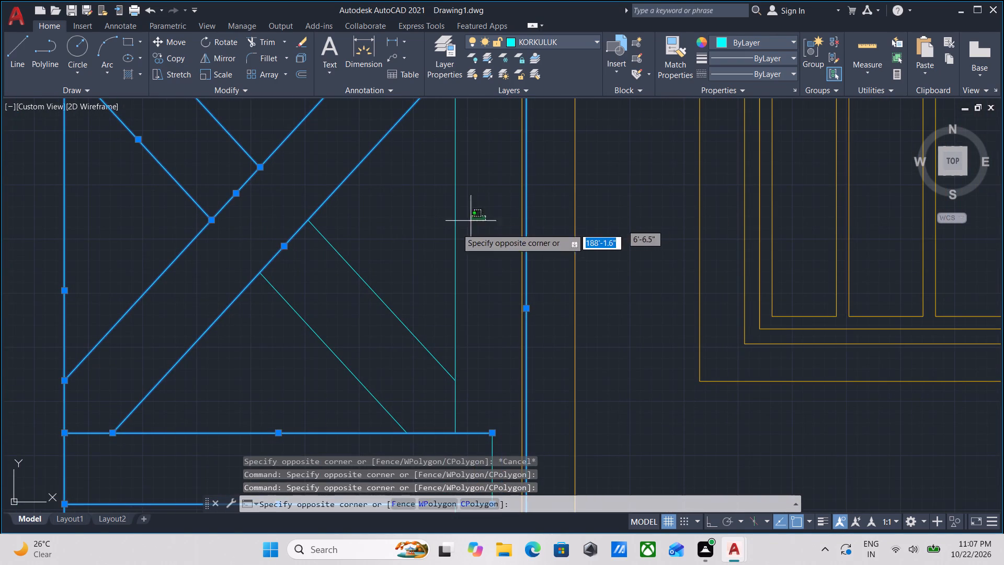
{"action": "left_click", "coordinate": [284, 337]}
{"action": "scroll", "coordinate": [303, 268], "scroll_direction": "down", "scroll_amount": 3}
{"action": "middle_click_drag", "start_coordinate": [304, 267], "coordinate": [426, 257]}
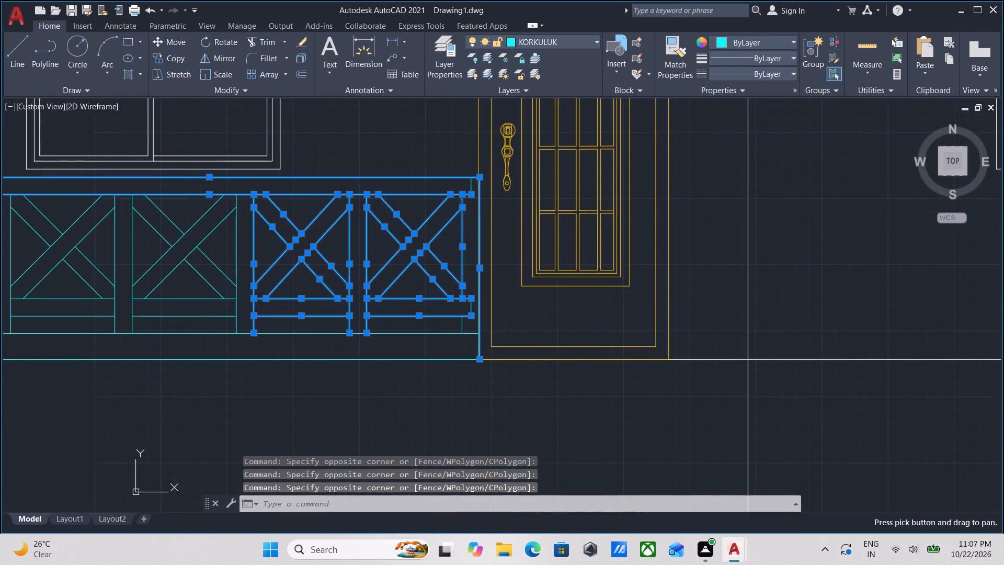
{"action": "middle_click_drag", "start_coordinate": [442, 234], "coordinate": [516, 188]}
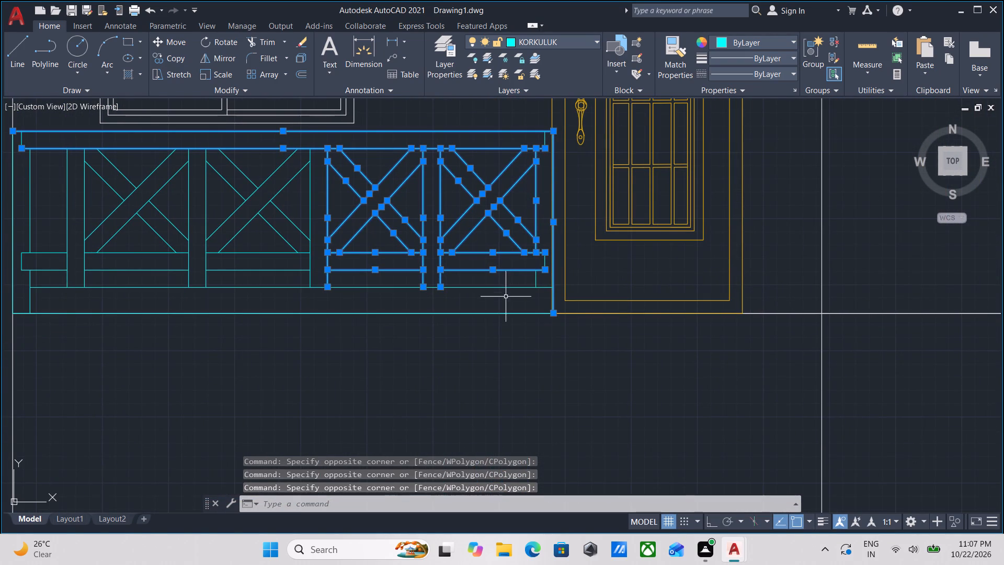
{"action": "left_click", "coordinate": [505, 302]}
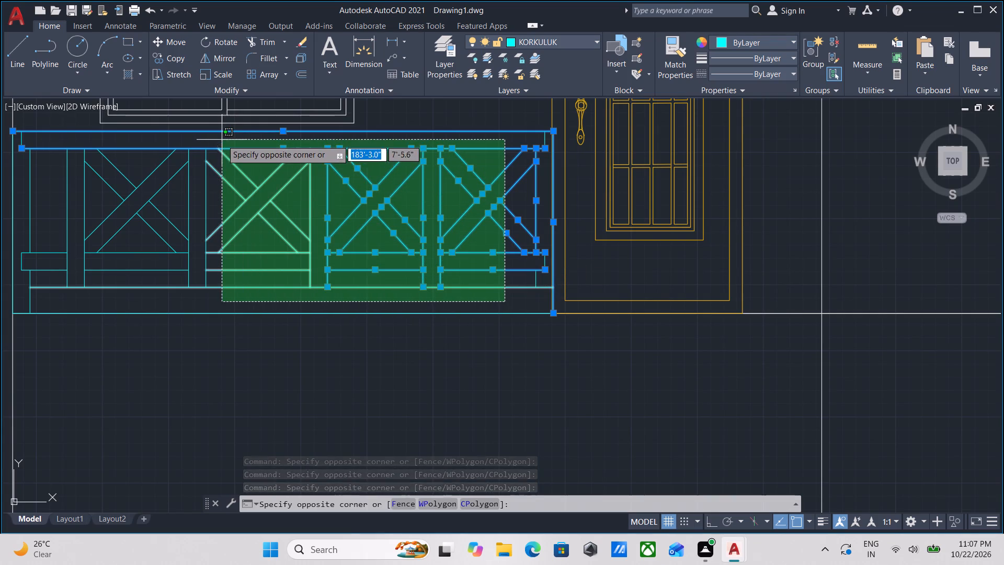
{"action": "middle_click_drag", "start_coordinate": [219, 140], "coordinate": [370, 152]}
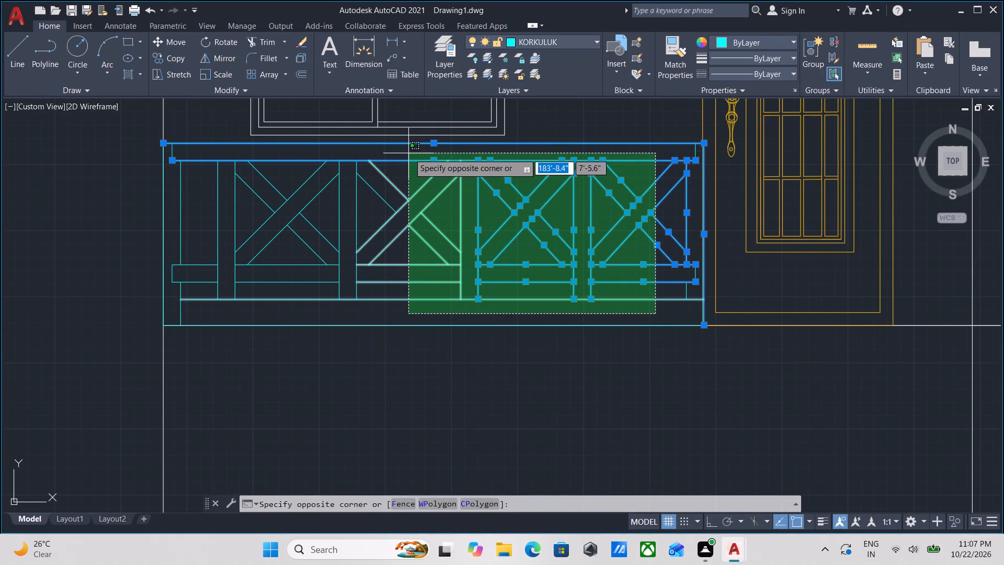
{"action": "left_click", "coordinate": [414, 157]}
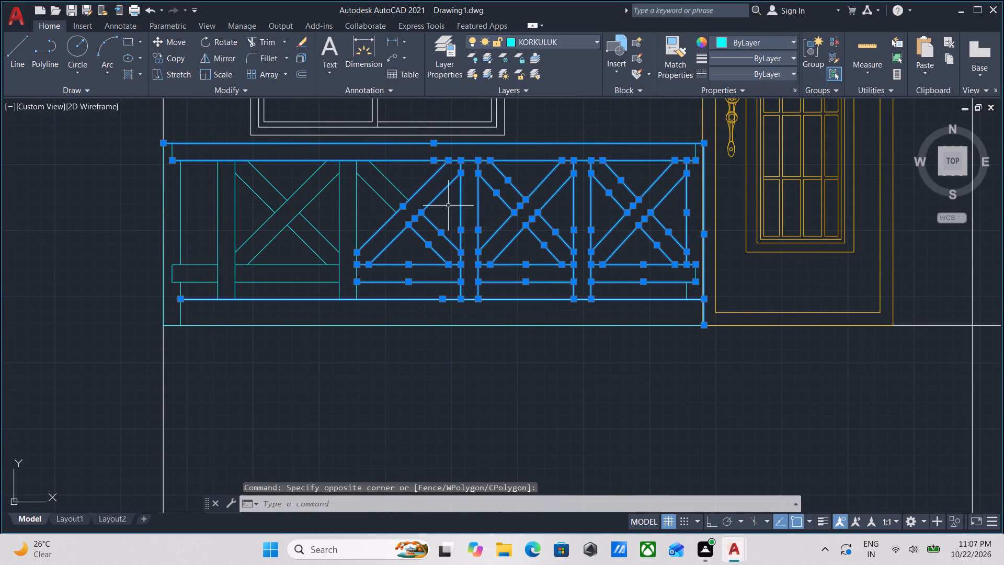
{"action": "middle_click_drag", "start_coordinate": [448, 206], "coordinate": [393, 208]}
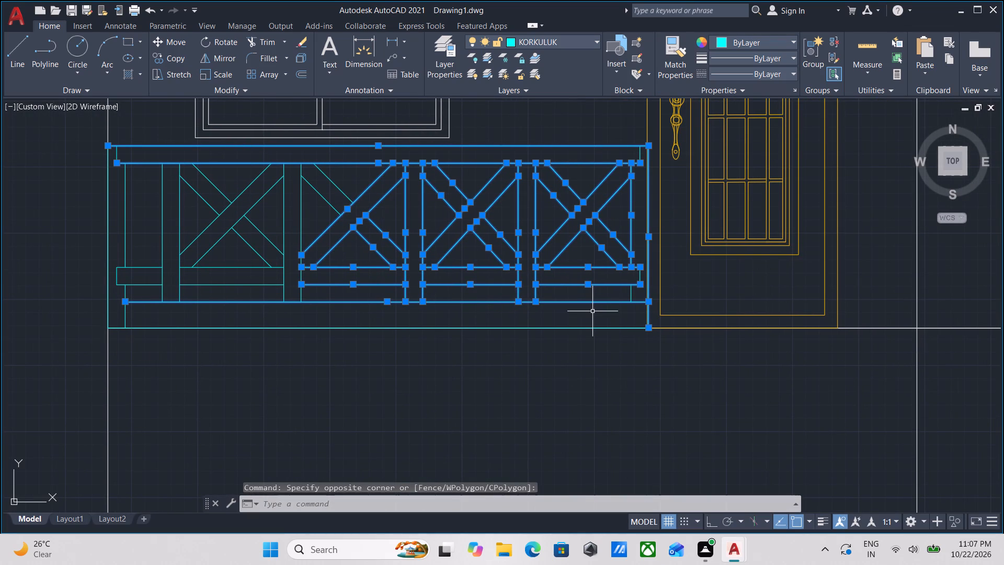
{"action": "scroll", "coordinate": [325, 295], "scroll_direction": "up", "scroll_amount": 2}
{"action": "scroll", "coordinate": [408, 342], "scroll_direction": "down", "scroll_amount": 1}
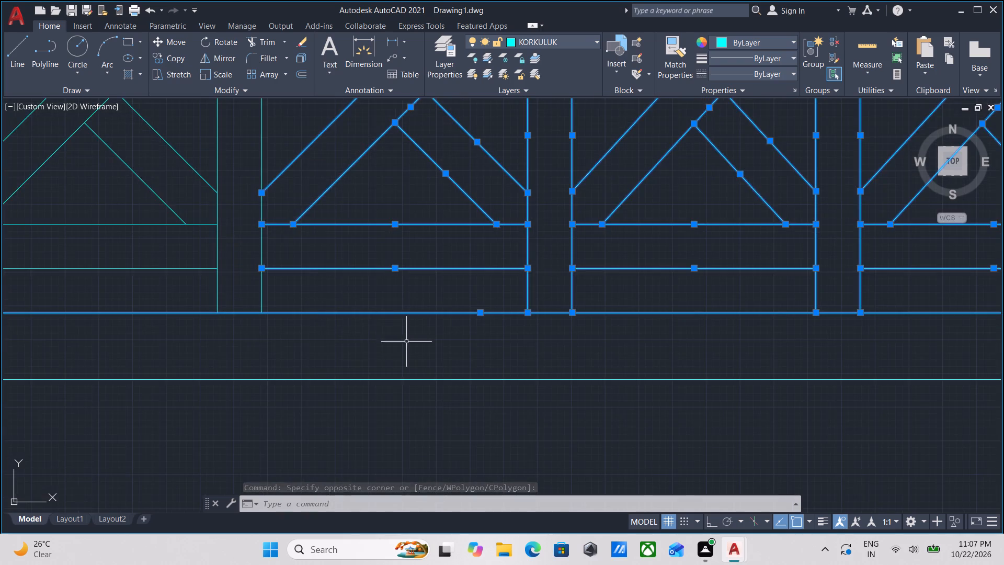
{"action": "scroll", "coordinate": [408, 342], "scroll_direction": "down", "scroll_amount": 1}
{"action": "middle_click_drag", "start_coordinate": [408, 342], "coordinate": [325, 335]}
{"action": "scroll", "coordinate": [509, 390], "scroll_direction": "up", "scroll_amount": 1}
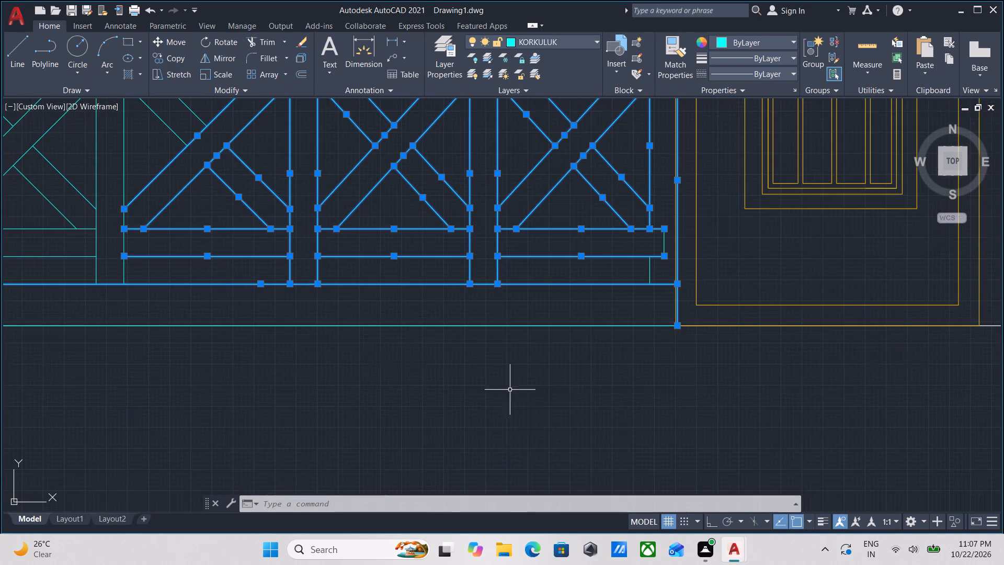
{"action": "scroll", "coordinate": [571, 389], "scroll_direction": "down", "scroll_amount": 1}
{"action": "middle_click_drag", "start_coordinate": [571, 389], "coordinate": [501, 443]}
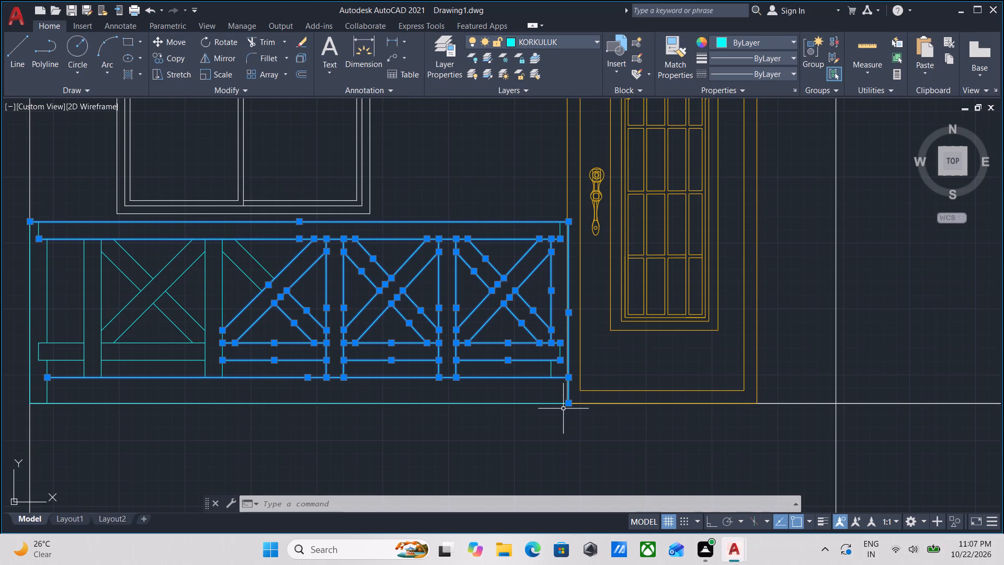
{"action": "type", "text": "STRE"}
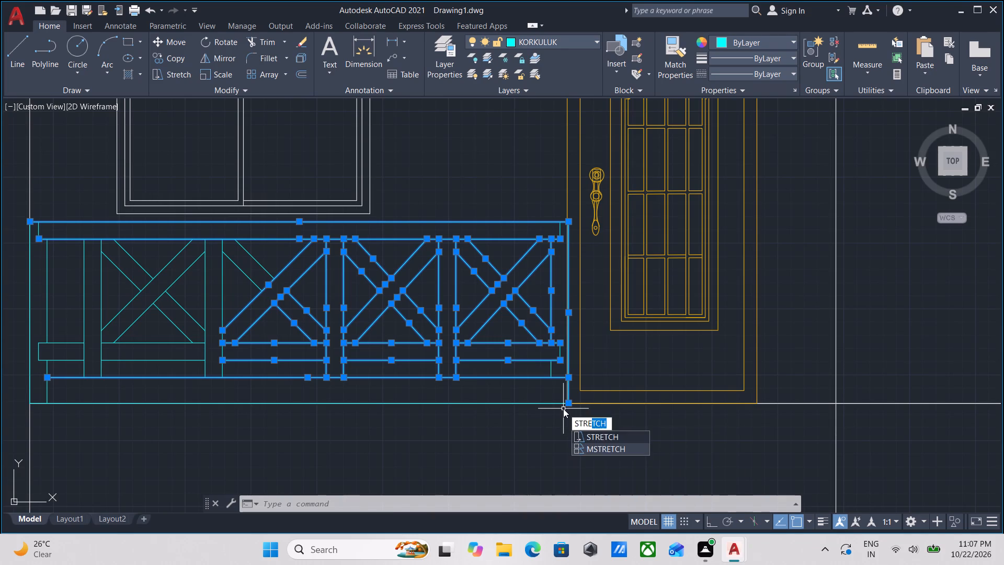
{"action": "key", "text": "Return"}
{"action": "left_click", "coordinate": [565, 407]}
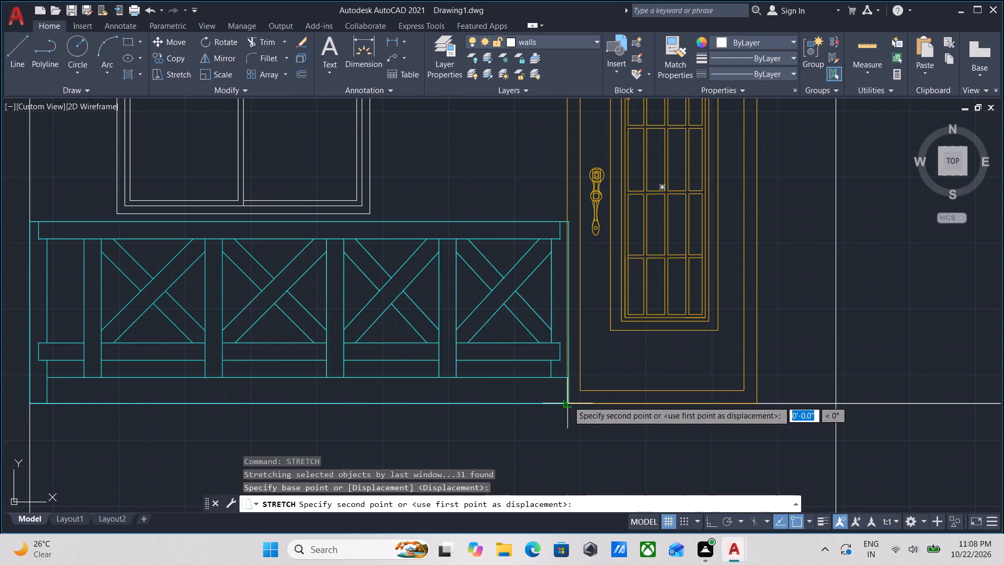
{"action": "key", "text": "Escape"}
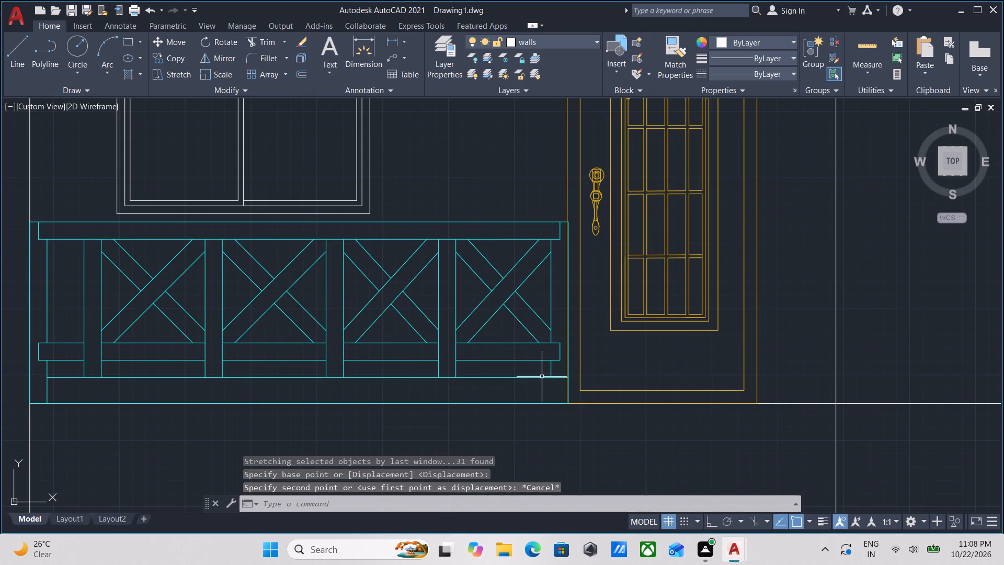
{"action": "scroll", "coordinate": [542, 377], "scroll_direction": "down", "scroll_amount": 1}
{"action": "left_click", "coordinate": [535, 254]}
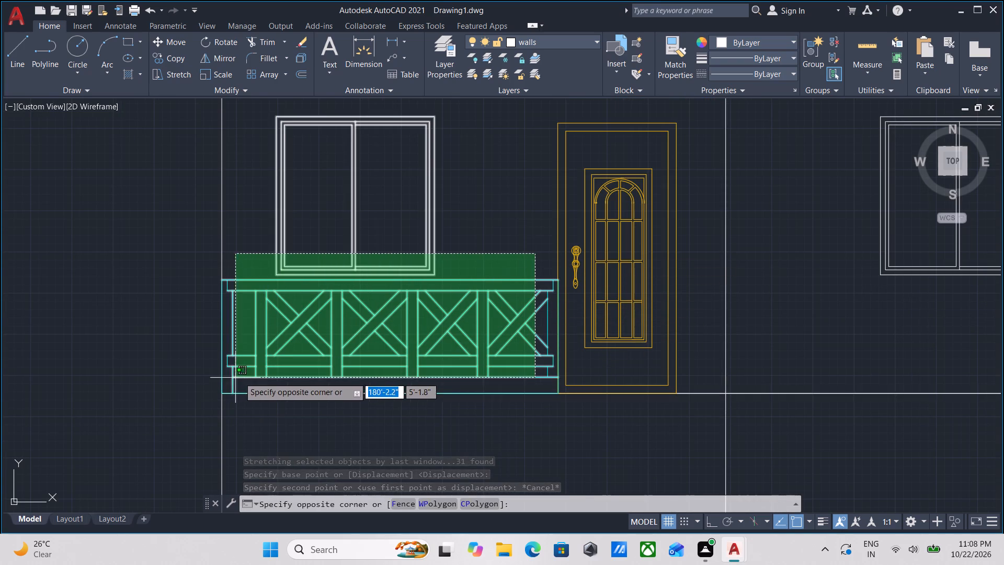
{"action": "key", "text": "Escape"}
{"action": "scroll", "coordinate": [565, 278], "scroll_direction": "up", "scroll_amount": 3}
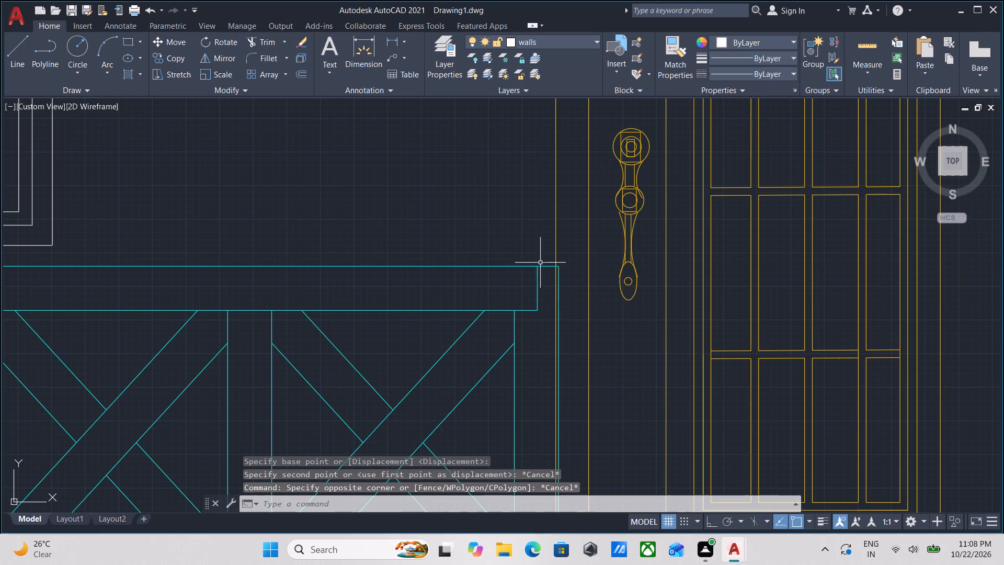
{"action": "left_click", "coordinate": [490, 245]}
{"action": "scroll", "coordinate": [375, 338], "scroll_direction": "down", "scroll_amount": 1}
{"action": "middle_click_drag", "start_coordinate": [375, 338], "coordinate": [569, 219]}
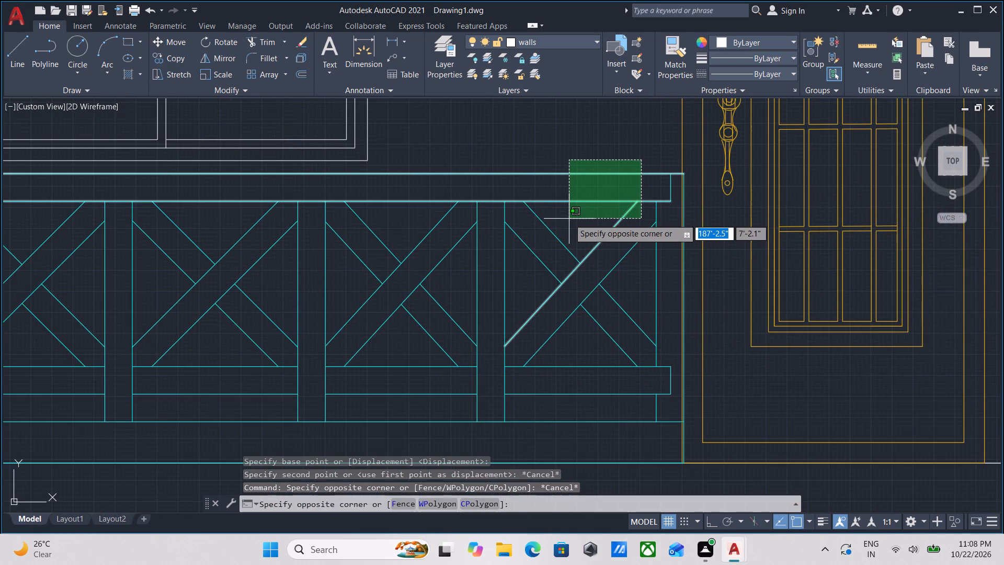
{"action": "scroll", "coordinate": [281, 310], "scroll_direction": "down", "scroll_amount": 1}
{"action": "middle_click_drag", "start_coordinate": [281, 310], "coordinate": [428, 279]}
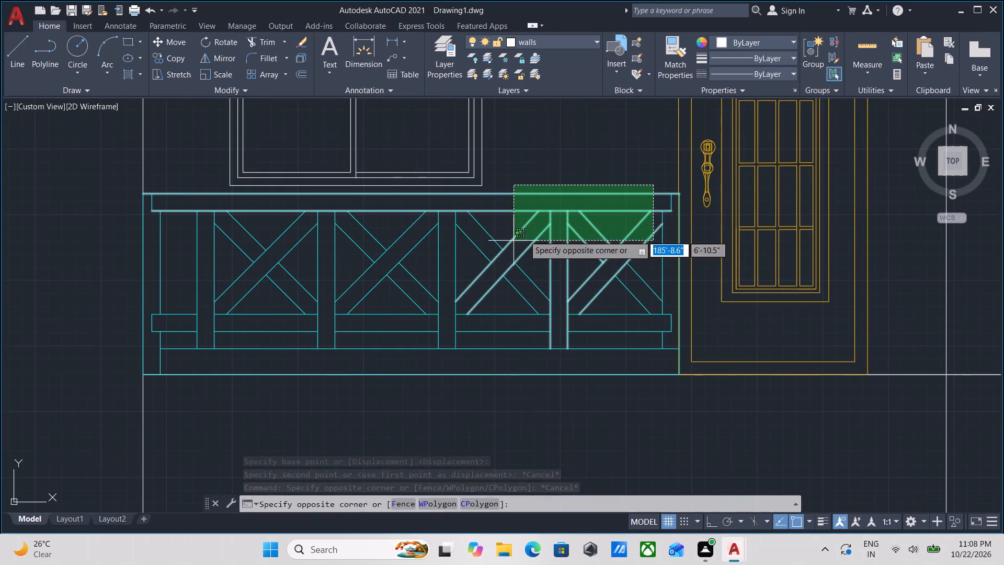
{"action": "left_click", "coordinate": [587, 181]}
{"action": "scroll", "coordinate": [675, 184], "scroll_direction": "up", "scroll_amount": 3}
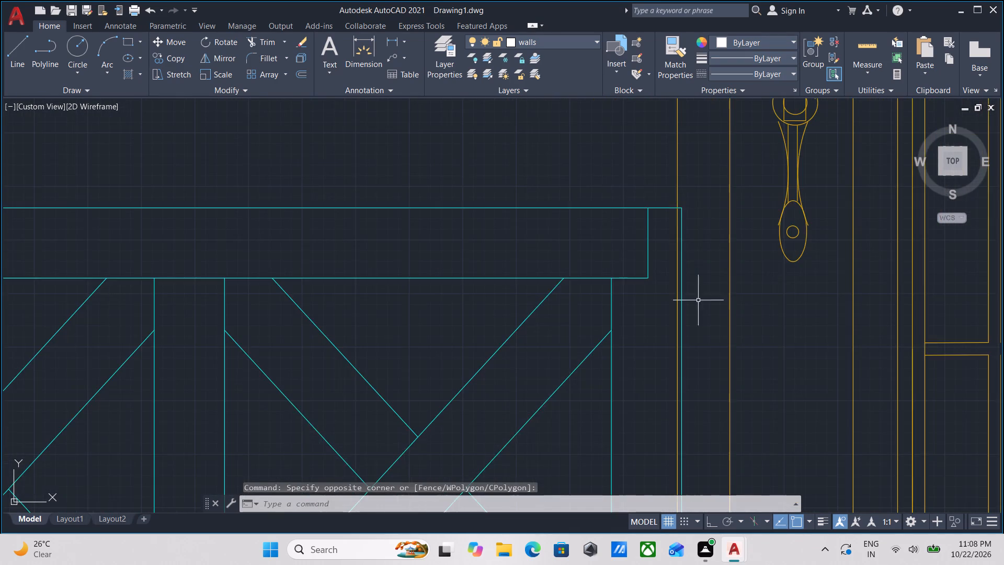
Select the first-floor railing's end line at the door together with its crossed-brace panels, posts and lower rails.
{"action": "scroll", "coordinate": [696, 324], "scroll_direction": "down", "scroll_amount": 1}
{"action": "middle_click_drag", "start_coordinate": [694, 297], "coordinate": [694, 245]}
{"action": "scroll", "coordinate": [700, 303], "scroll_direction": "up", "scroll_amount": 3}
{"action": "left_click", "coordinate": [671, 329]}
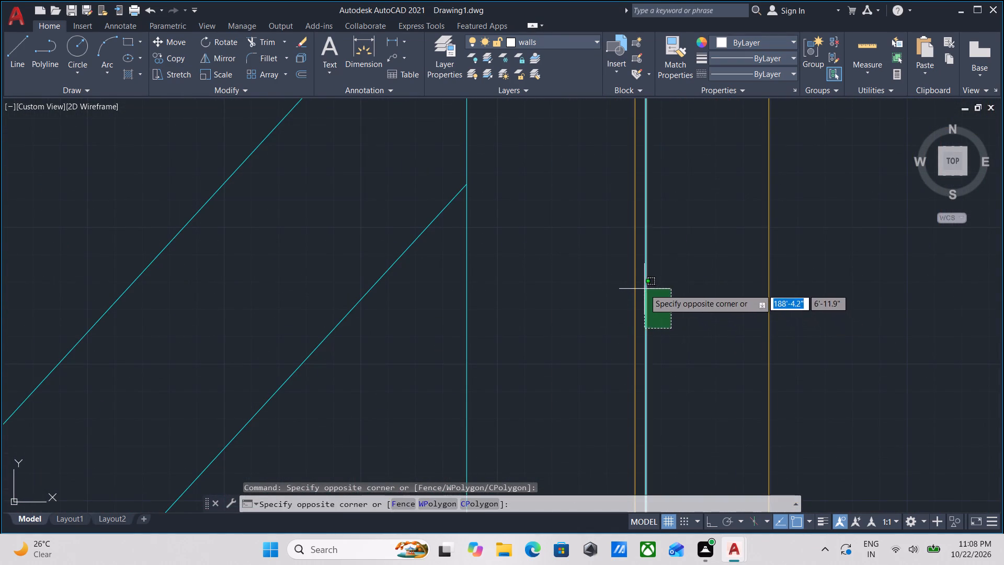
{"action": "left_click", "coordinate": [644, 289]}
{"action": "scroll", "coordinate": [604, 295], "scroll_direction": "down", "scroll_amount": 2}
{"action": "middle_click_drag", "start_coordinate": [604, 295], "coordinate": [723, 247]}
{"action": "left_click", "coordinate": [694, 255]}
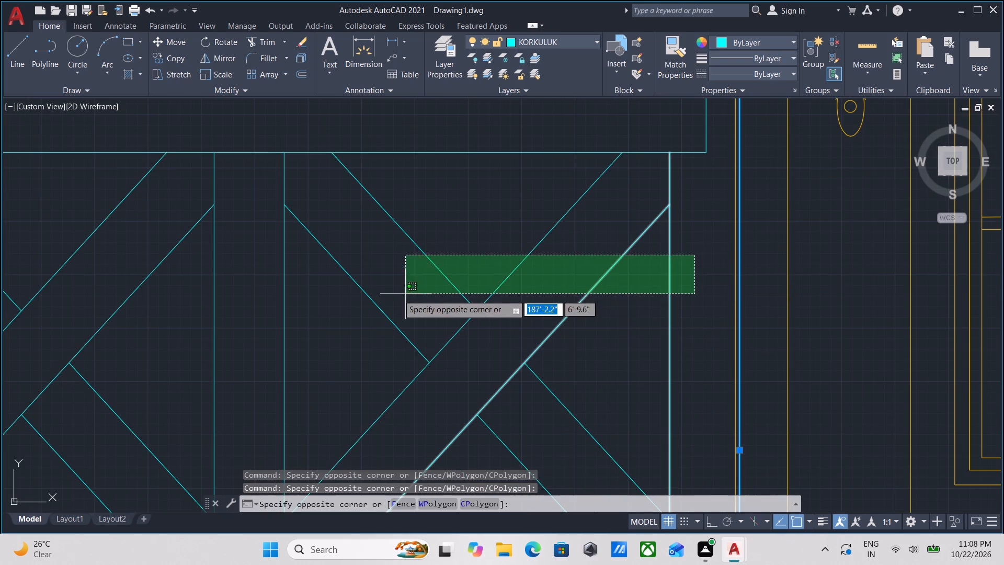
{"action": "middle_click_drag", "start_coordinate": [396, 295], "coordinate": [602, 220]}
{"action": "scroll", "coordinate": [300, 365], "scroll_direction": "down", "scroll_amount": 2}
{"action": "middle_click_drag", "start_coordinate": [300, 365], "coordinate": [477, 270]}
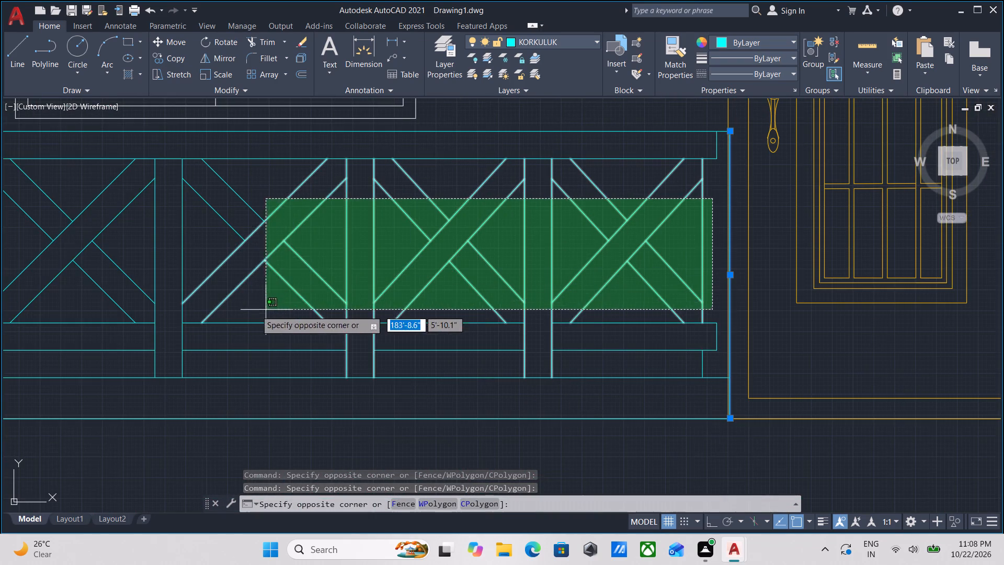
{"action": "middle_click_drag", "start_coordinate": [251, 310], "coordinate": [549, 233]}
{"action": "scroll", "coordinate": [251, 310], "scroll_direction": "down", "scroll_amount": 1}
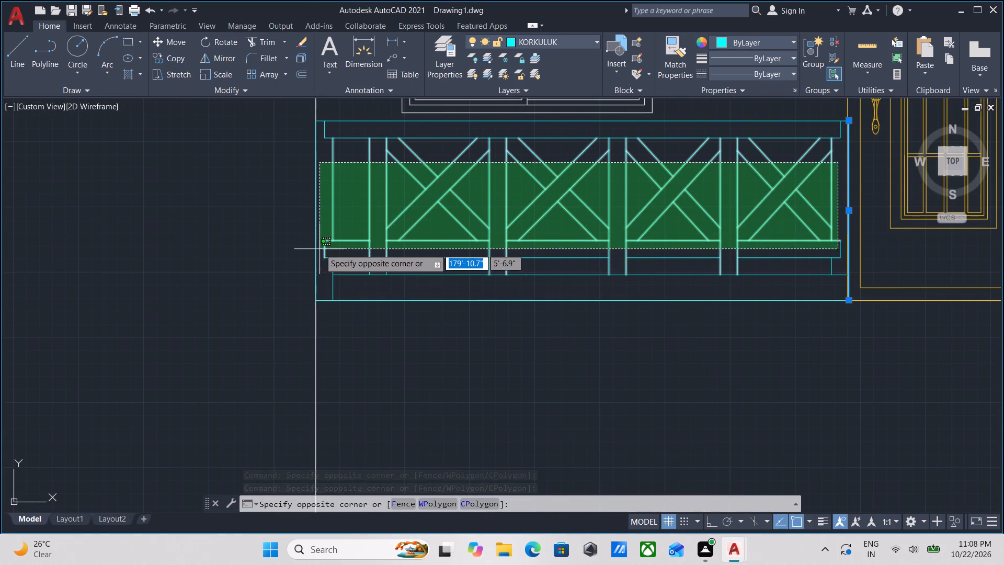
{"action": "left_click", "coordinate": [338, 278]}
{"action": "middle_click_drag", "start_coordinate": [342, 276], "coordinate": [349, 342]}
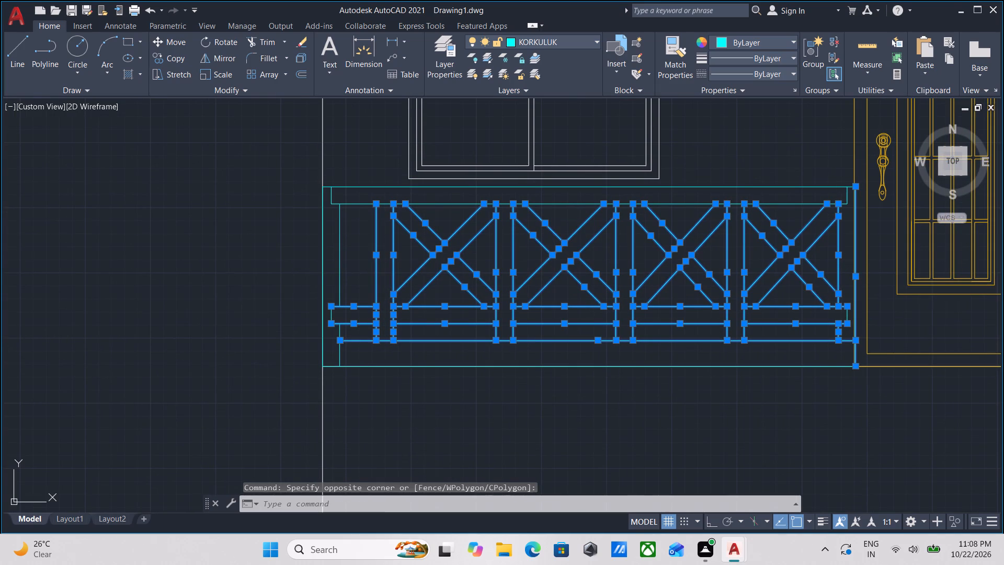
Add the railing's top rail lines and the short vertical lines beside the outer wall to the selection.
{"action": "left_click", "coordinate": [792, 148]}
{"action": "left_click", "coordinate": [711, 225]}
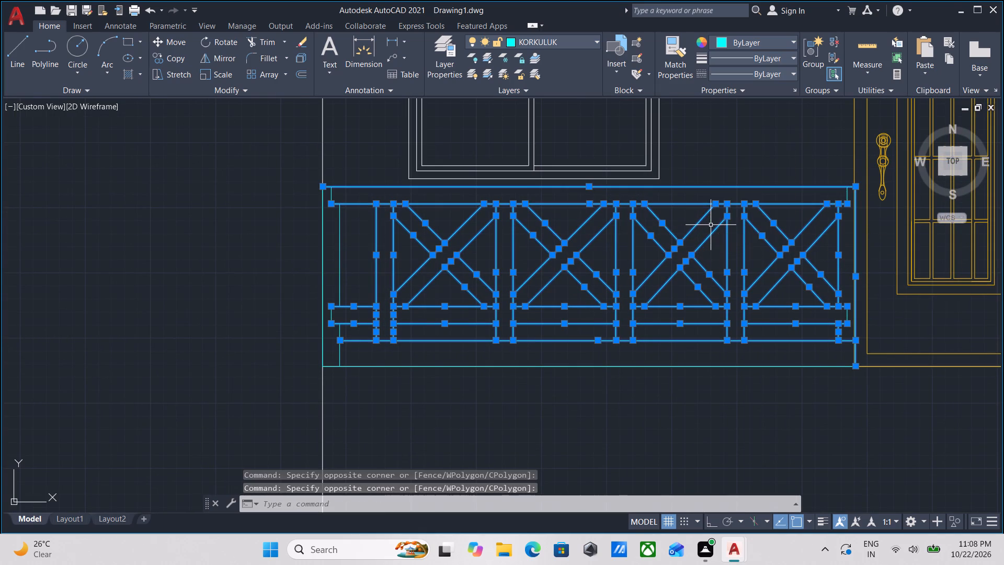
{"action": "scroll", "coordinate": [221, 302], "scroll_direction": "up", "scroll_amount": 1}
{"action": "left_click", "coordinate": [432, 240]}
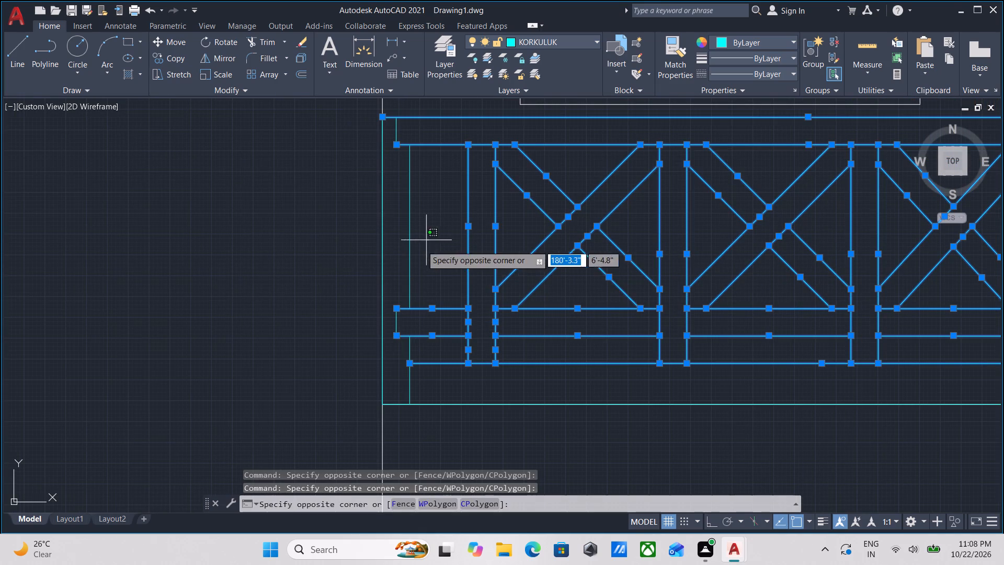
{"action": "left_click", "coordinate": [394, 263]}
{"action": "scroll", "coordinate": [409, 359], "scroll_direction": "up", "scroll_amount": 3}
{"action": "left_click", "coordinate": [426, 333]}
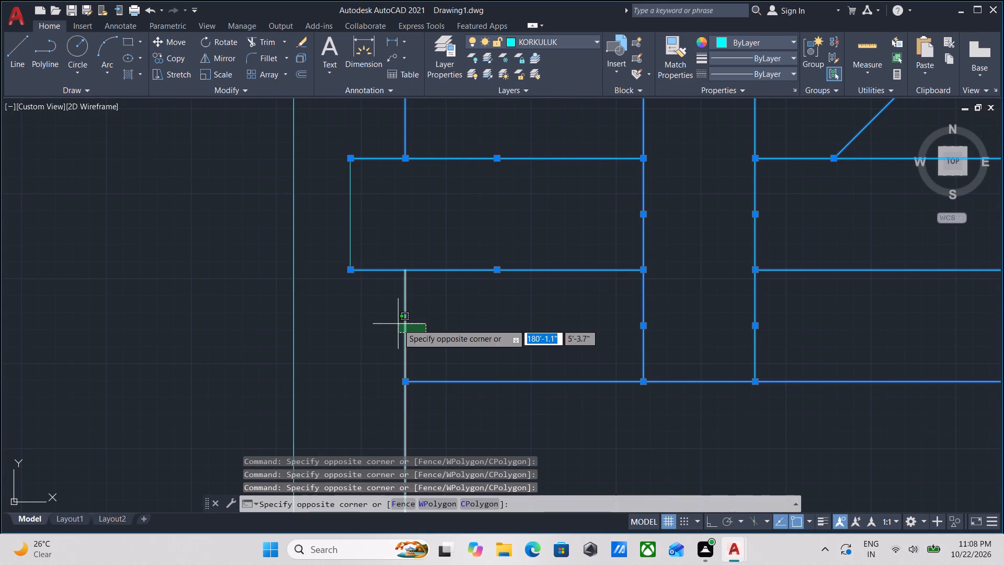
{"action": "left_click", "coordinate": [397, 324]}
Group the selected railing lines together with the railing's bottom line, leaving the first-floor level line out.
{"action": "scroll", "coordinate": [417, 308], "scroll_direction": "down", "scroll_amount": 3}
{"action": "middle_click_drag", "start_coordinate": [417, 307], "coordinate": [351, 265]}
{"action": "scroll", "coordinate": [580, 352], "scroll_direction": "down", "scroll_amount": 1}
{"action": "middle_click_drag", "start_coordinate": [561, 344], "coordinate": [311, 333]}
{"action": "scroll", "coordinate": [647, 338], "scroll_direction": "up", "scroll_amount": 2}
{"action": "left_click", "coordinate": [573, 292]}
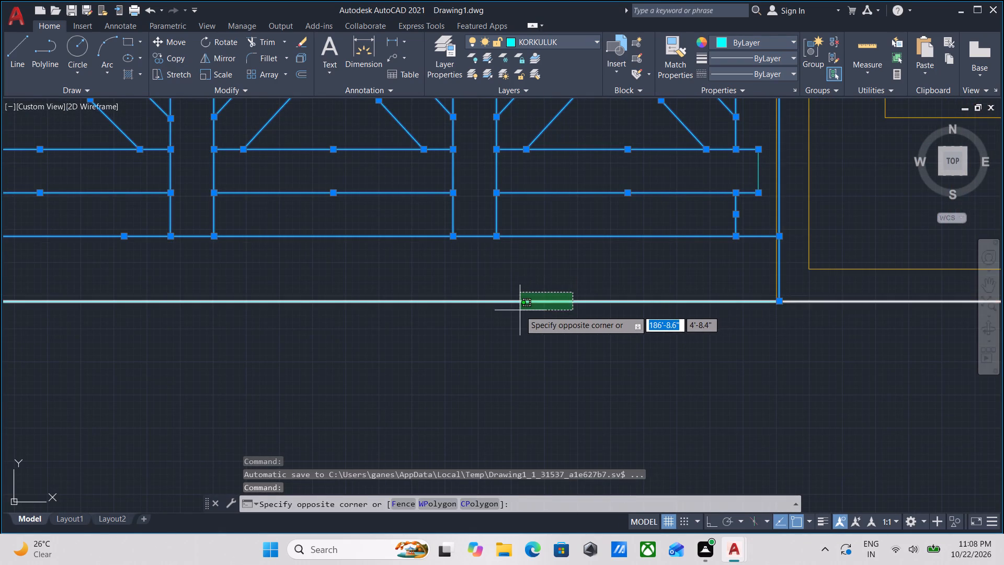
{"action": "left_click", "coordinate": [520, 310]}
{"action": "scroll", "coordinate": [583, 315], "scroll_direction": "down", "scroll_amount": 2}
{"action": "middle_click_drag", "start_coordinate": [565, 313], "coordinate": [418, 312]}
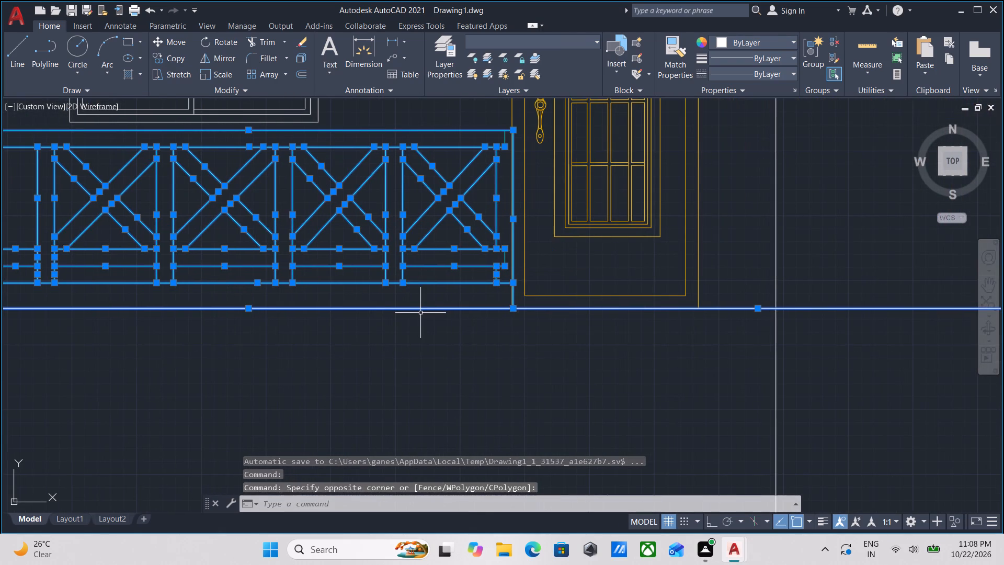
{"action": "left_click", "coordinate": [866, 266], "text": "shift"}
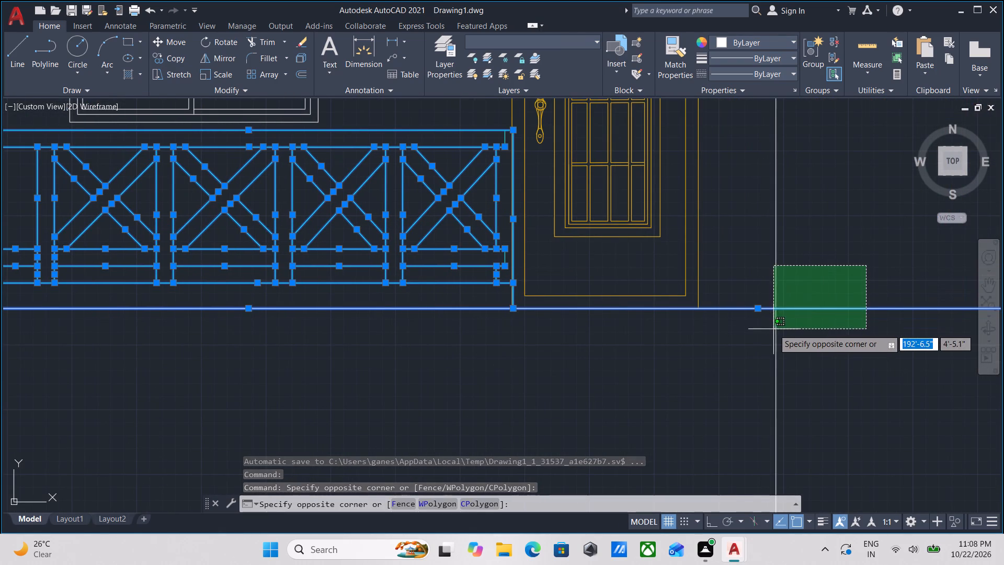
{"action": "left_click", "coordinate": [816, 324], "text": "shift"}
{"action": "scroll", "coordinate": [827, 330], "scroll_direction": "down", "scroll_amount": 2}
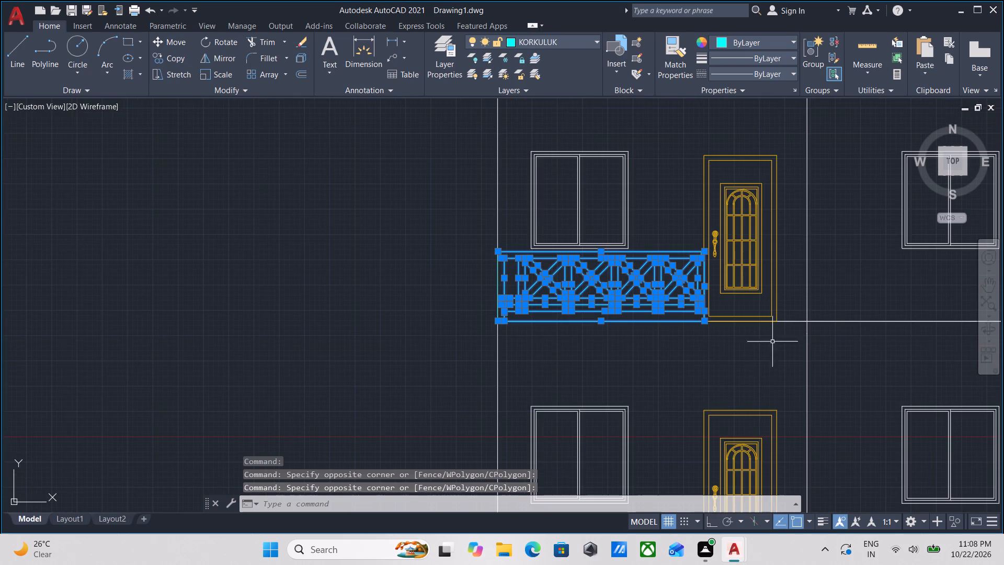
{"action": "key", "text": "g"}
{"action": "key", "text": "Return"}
Select the first-floor railing to check that it is picked as one group, and clear the selection.
{"action": "scroll", "coordinate": [667, 252], "scroll_direction": "up", "scroll_amount": 2}
{"action": "left_click", "coordinate": [677, 219]}
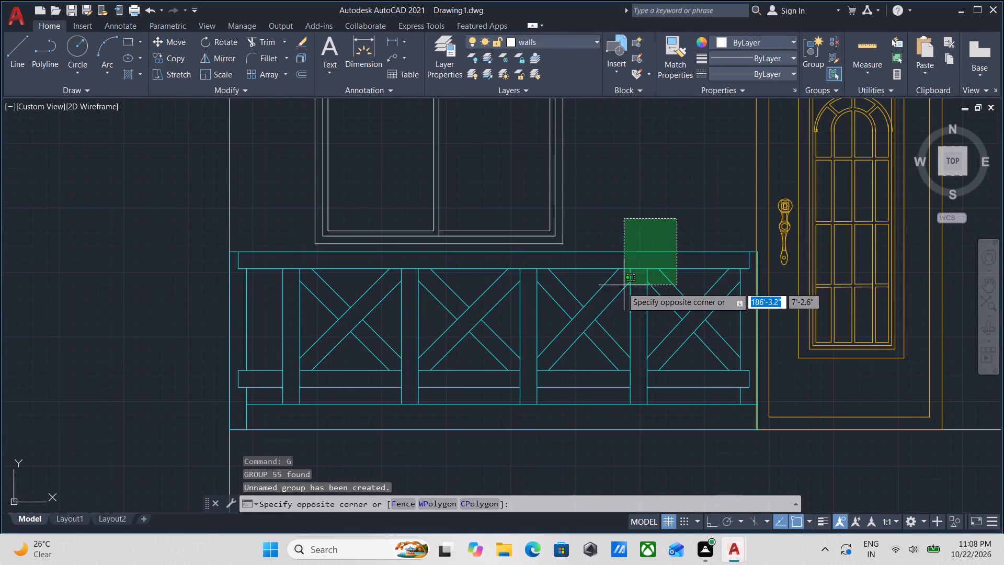
{"action": "left_click", "coordinate": [619, 290]}
{"action": "middle_click_drag", "start_coordinate": [630, 290], "coordinate": [552, 263]}
{"action": "scroll", "coordinate": [642, 305], "scroll_direction": "down", "scroll_amount": 2}
{"action": "middle_click_drag", "start_coordinate": [642, 305], "coordinate": [614, 283]}
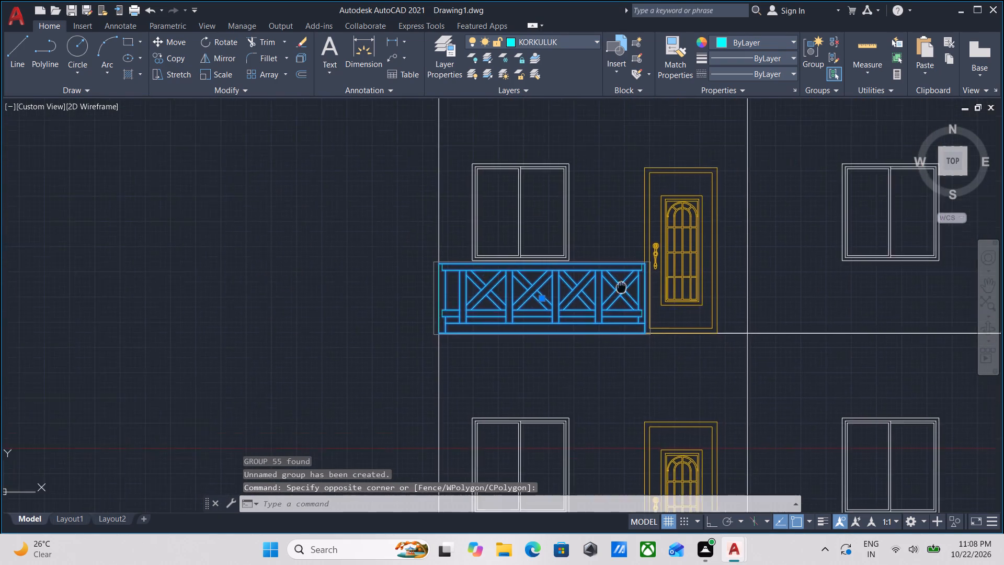
{"action": "middle_click_drag", "start_coordinate": [614, 283], "coordinate": [597, 273]}
{"action": "scroll", "coordinate": [631, 299], "scroll_direction": "up", "scroll_amount": 2}
{"action": "scroll", "coordinate": [580, 344], "scroll_direction": "down", "scroll_amount": 2}
{"action": "middle_click_drag", "start_coordinate": [580, 344], "coordinate": [586, 362]}
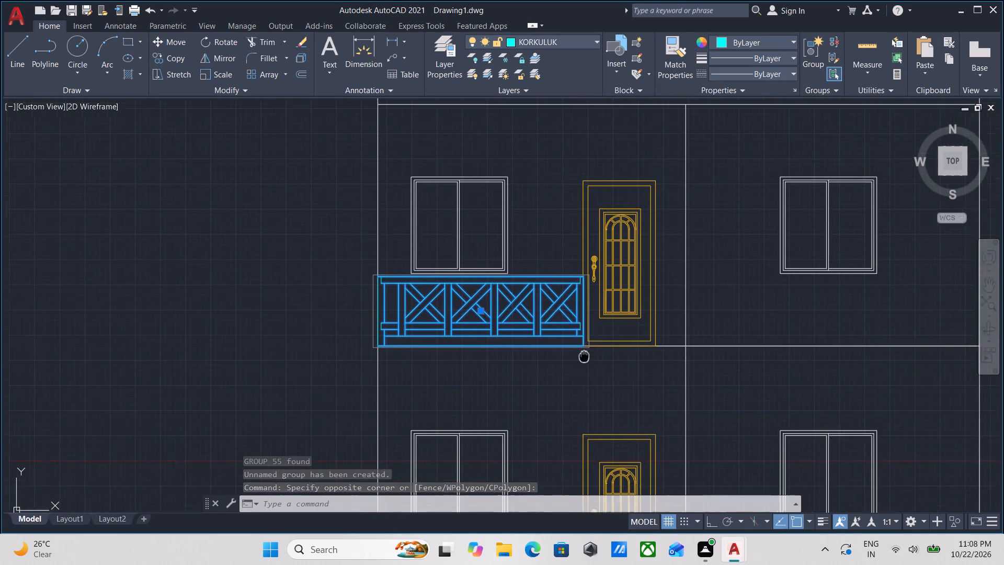
{"action": "middle_click_drag", "start_coordinate": [586, 362], "coordinate": [590, 372]}
{"action": "scroll", "coordinate": [605, 347], "scroll_direction": "down", "scroll_amount": 1}
{"action": "middle_click_drag", "start_coordinate": [605, 347], "coordinate": [613, 343]}
{"action": "scroll", "coordinate": [613, 343], "scroll_direction": "up", "scroll_amount": 2}
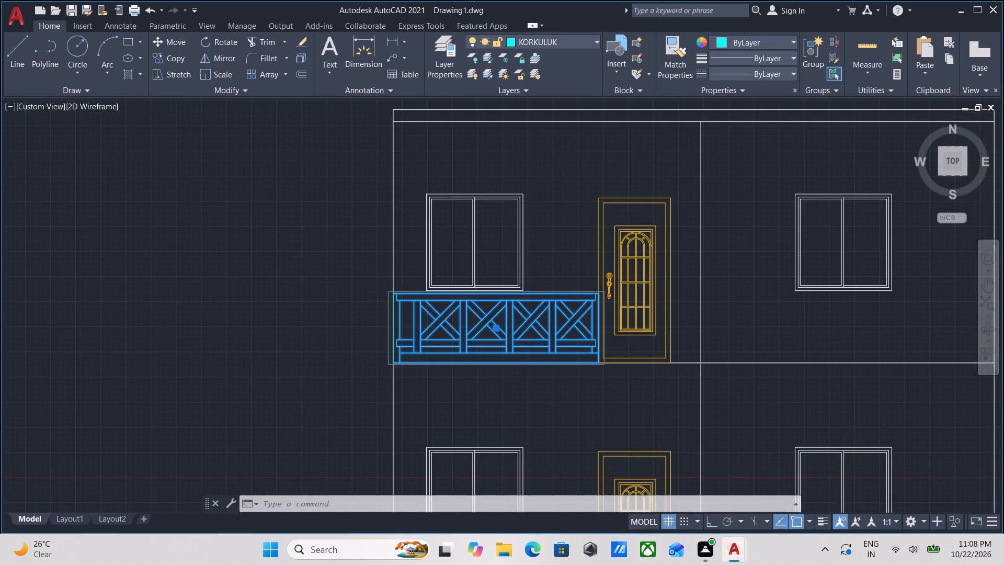
{"action": "scroll", "coordinate": [585, 299], "scroll_direction": "up", "scroll_amount": 2}
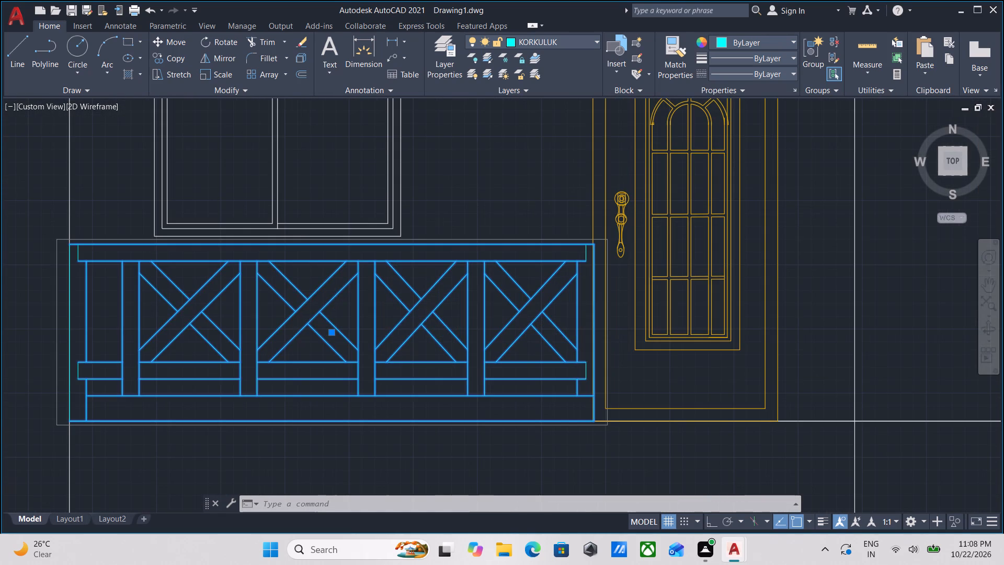
{"action": "key", "text": "Escape"}
{"action": "scroll", "coordinate": [558, 310], "scroll_direction": "down", "scroll_amount": 2}
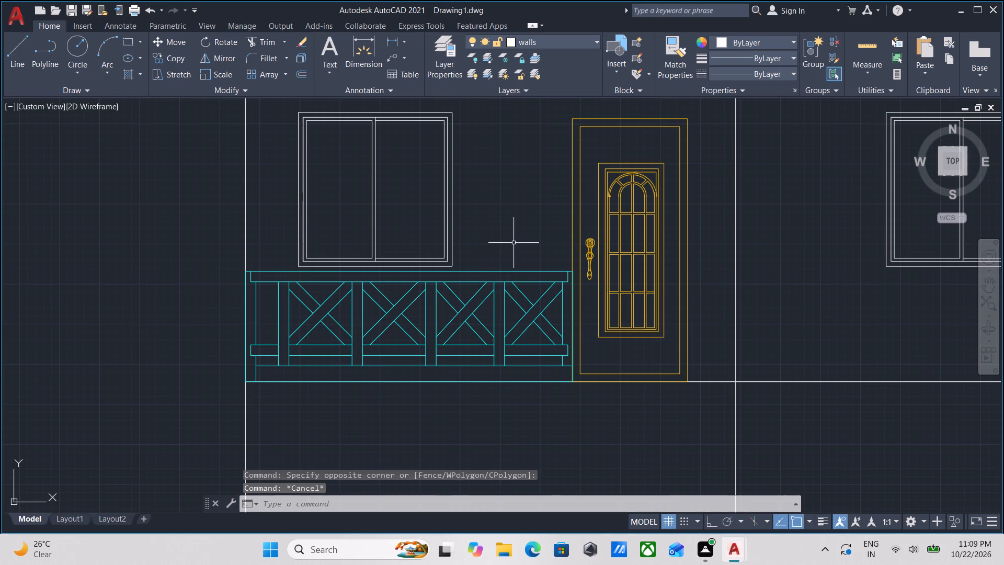
{"action": "key", "text": "Escape"}
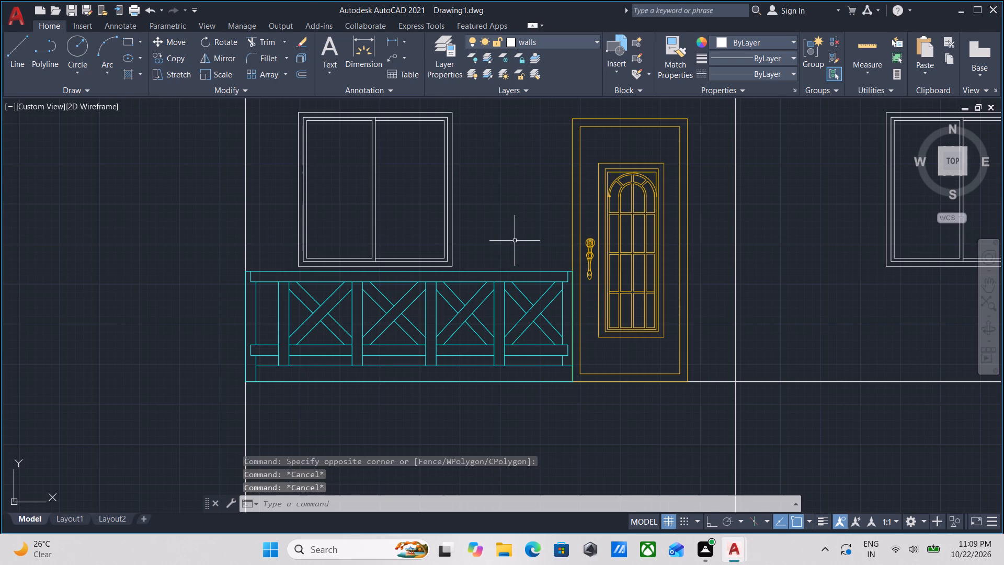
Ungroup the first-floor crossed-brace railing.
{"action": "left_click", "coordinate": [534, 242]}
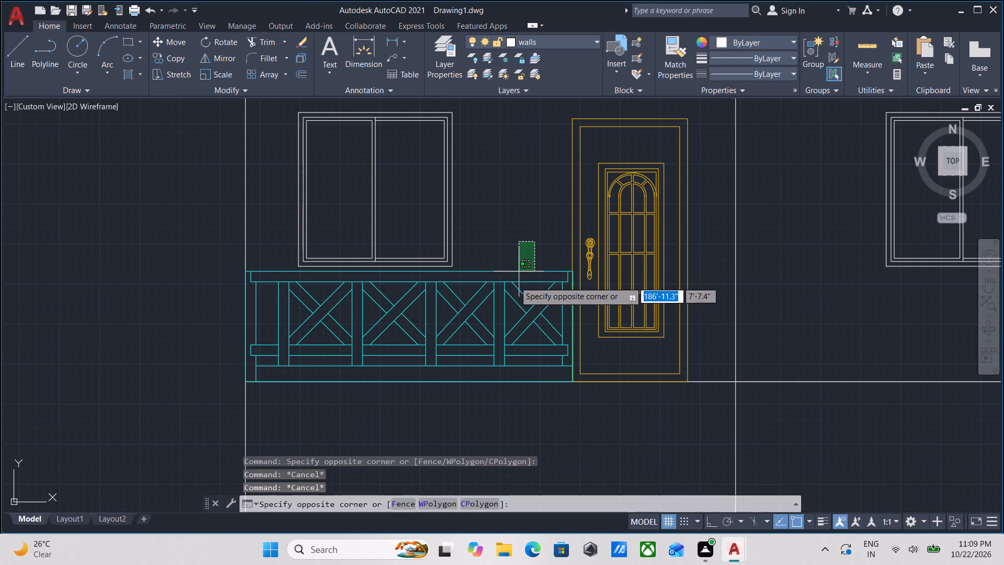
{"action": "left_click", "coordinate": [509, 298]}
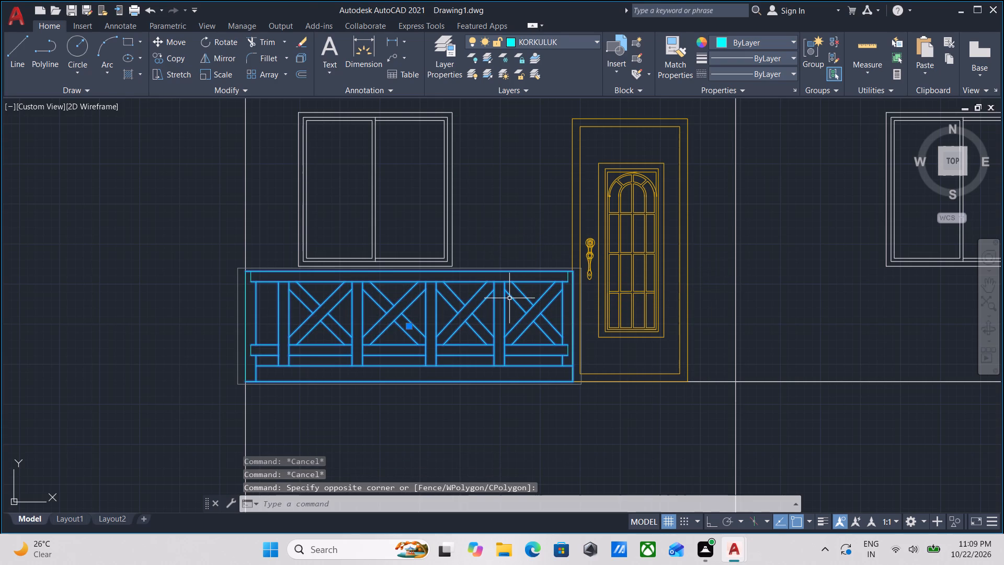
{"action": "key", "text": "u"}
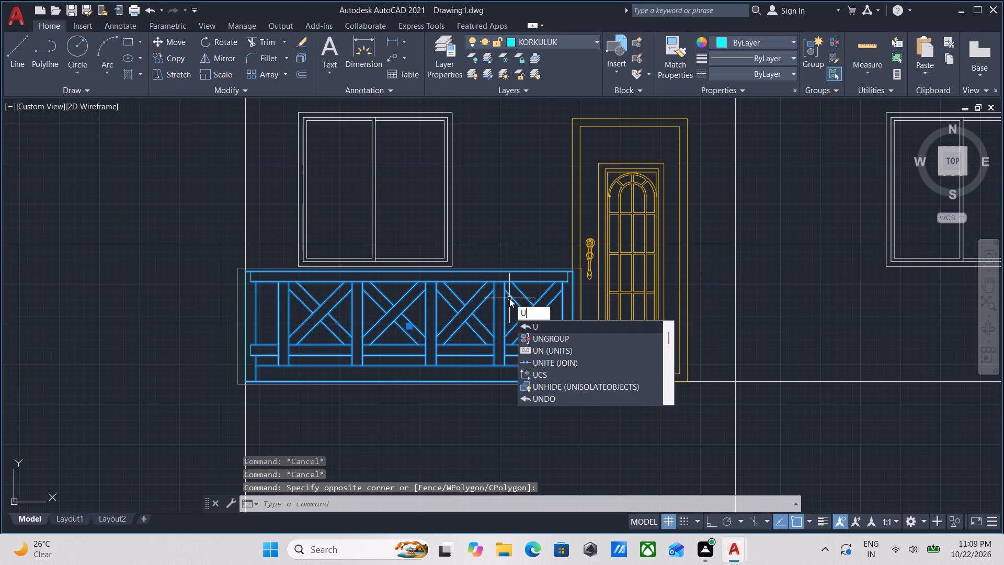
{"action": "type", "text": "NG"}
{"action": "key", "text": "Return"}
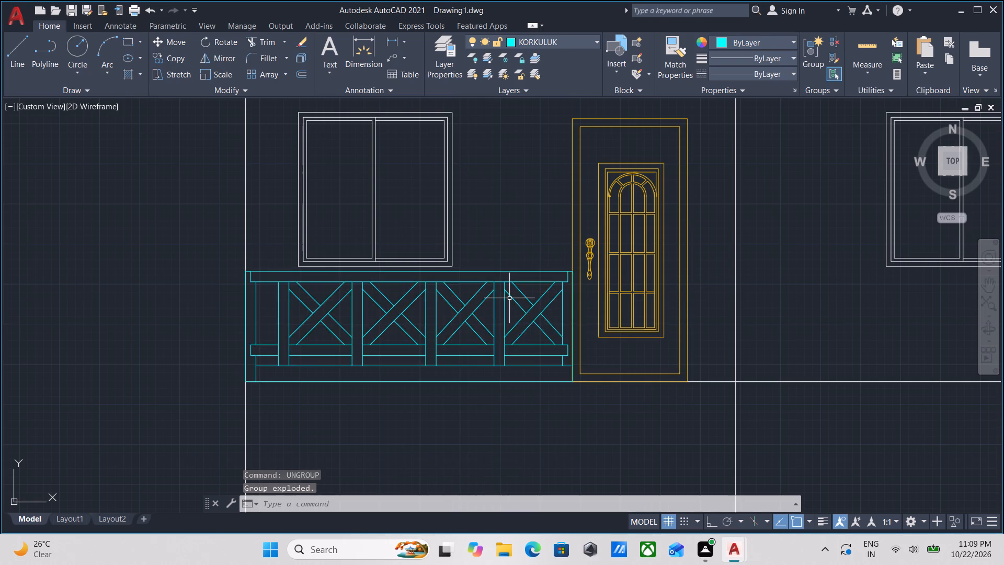
Copy the last crossed-brace panel with its posts and end lines horizontally across the first-floor door, about 2'-1" along the floor line.
{"action": "scroll", "coordinate": [509, 298], "scroll_direction": "up", "scroll_amount": 2}
{"action": "left_click", "coordinate": [465, 182]}
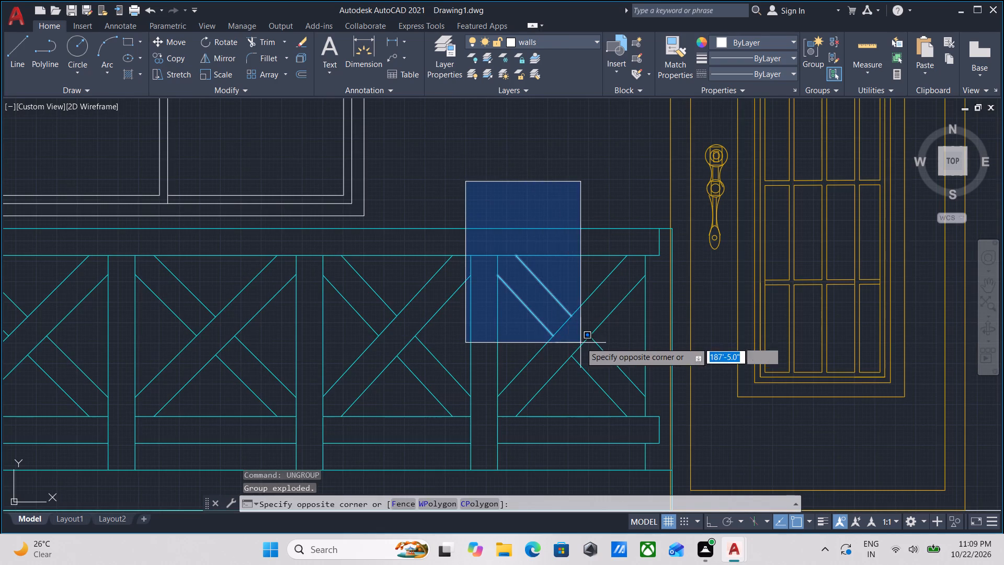
{"action": "middle_click_drag", "start_coordinate": [577, 337], "coordinate": [539, 277]}
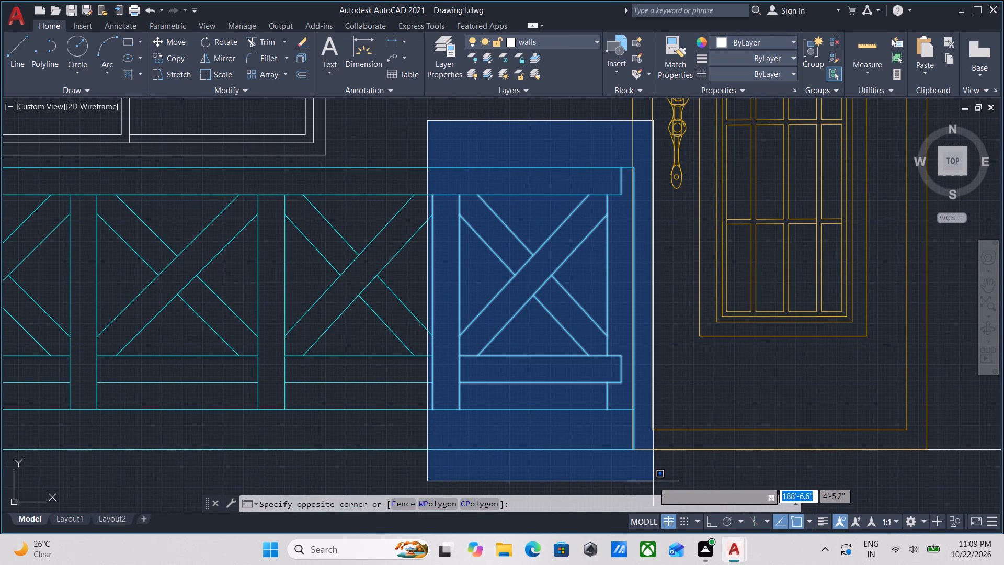
{"action": "left_click", "coordinate": [654, 481]}
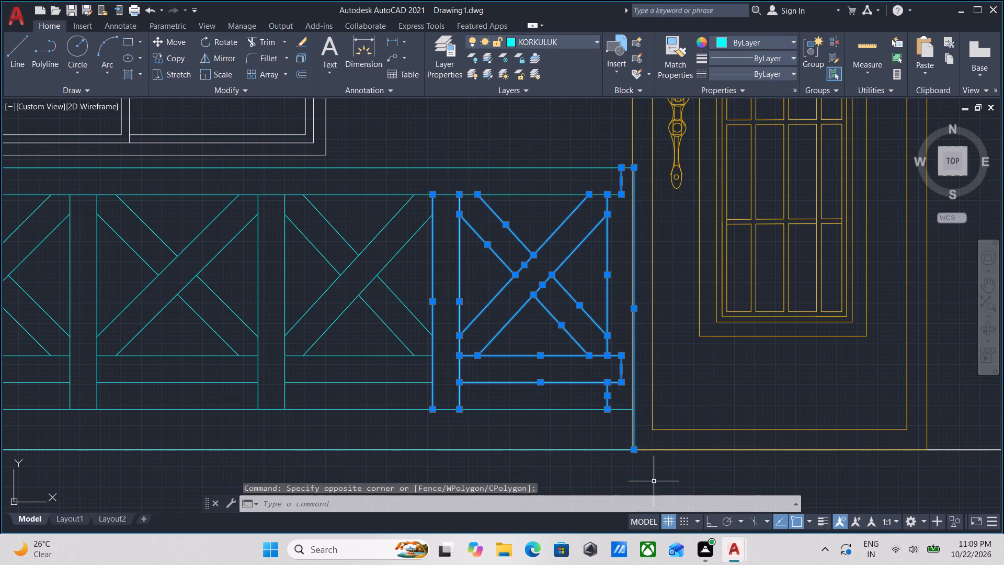
{"action": "scroll", "coordinate": [622, 367], "scroll_direction": "down", "scroll_amount": 1}
{"action": "middle_click_drag", "start_coordinate": [622, 367], "coordinate": [630, 355]}
{"action": "scroll", "coordinate": [610, 412], "scroll_direction": "up", "scroll_amount": 2}
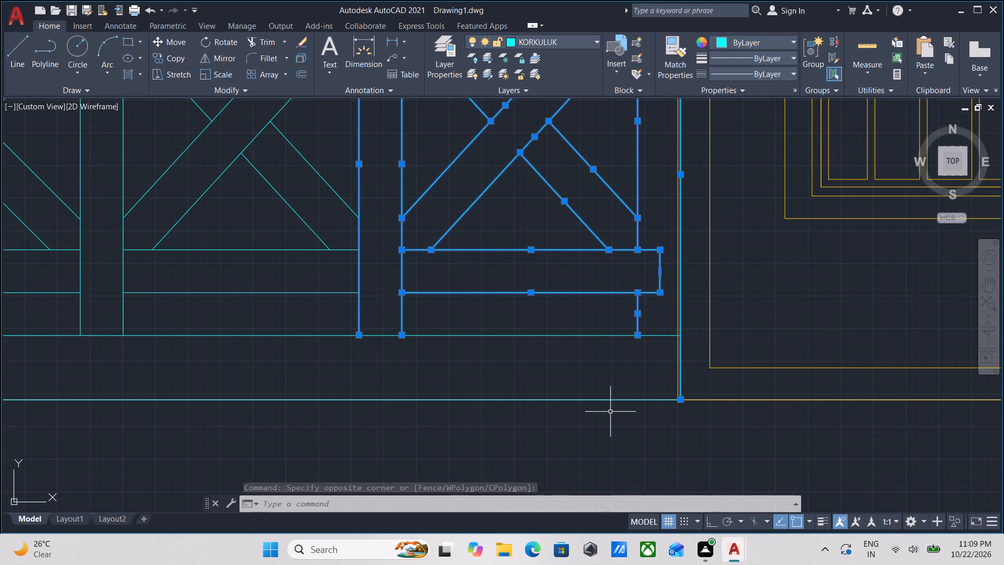
{"action": "scroll", "coordinate": [610, 412], "scroll_direction": "down", "scroll_amount": 2}
{"action": "middle_click_drag", "start_coordinate": [625, 433], "coordinate": [675, 455]}
{"action": "scroll", "coordinate": [681, 462], "scroll_direction": "up", "scroll_amount": 1}
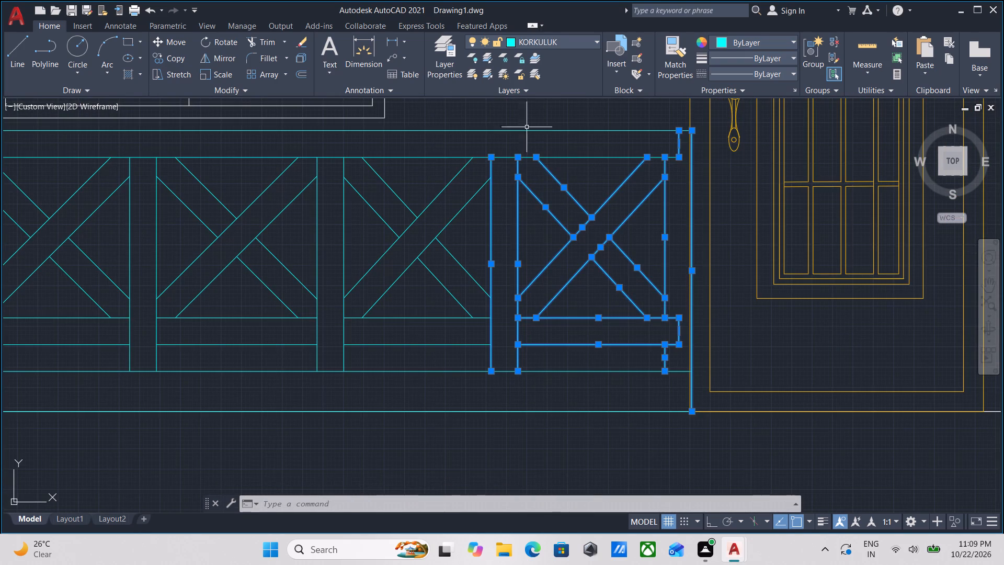
{"action": "scroll", "coordinate": [524, 137], "scroll_direction": "down", "scroll_amount": 1}
{"action": "middle_click_drag", "start_coordinate": [548, 164], "coordinate": [611, 245]}
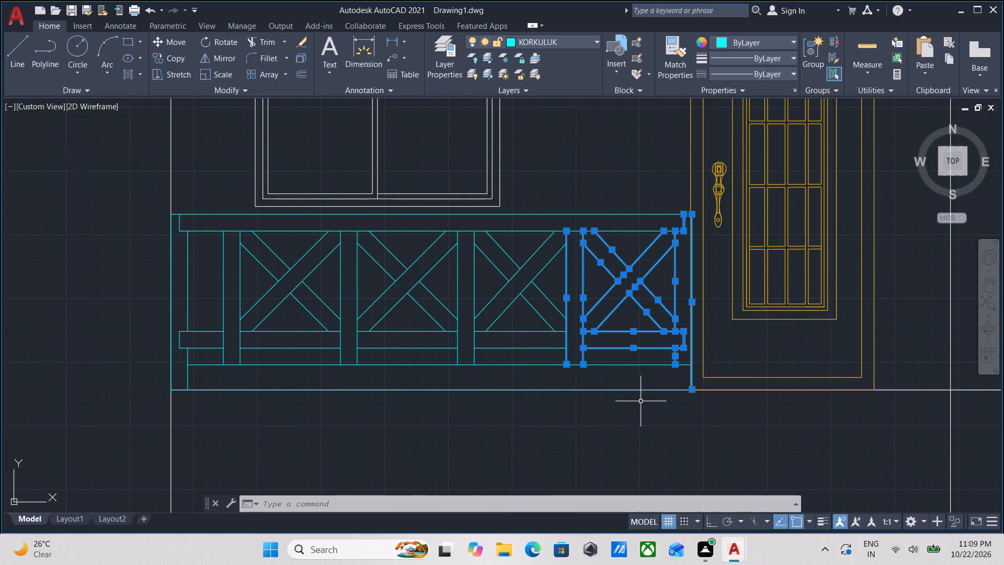
{"action": "type", "text": "CO"}
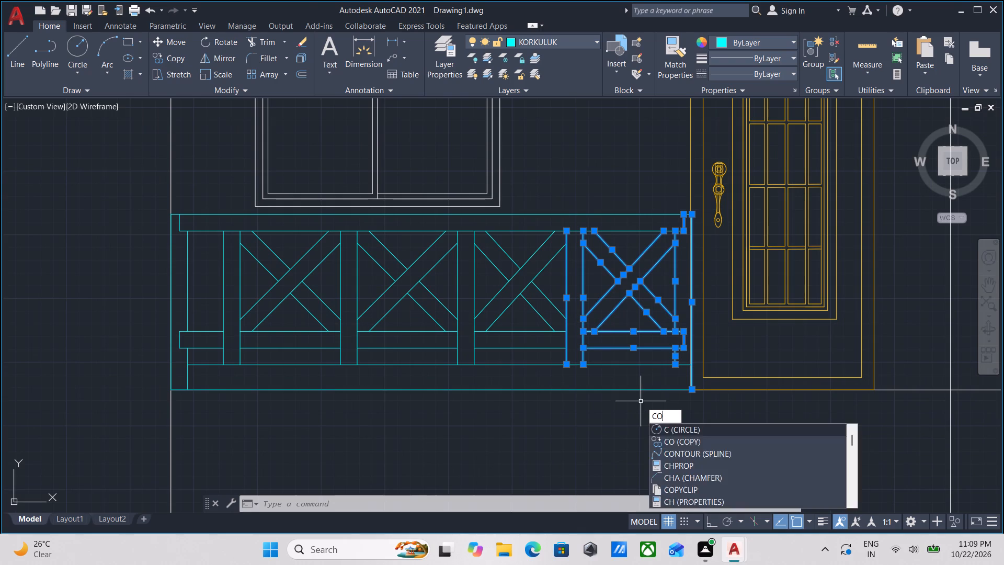
{"action": "key", "text": "Return"}
{"action": "left_click", "coordinate": [694, 388]}
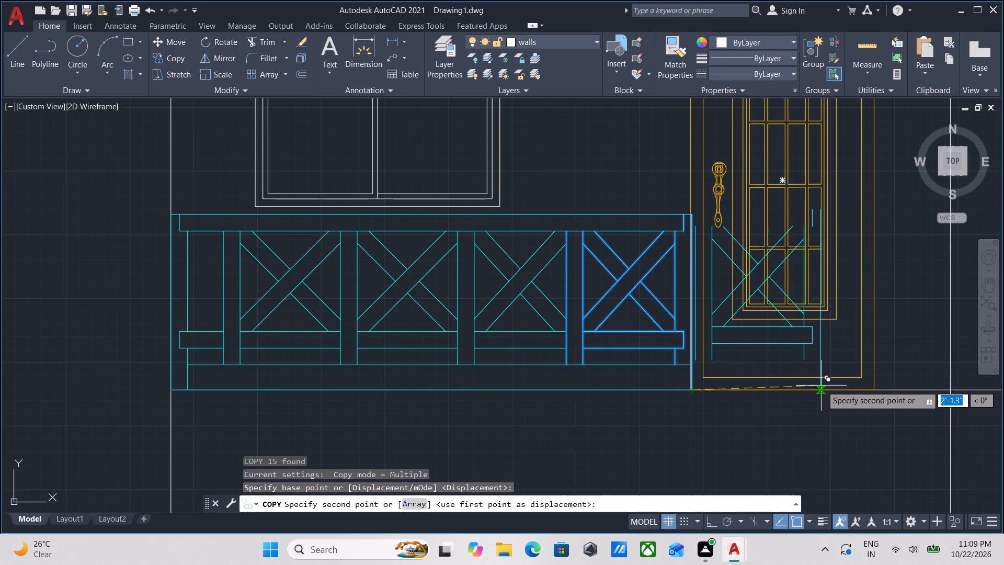
{"action": "key", "text": "F8"}
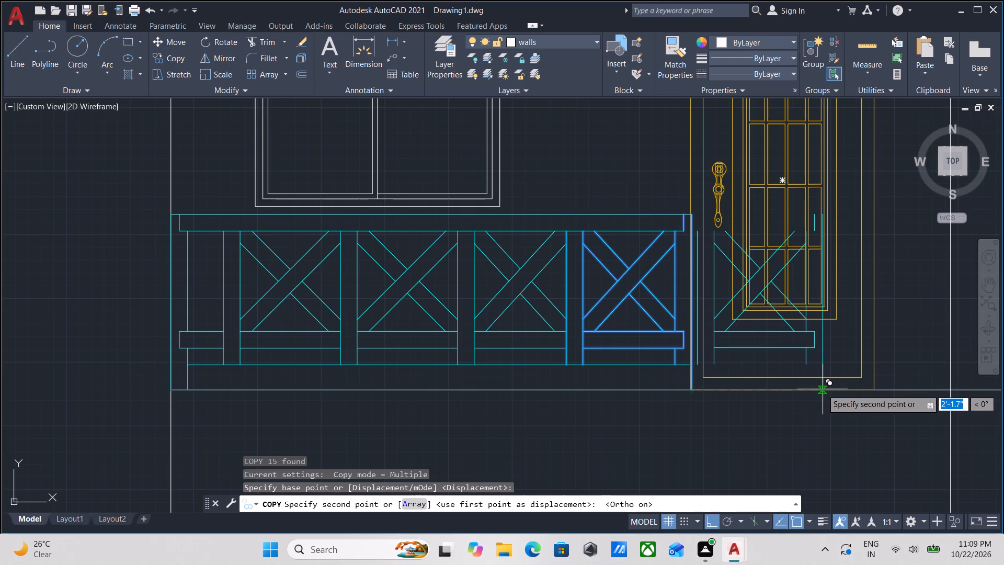
{"action": "left_click", "coordinate": [820, 389]}
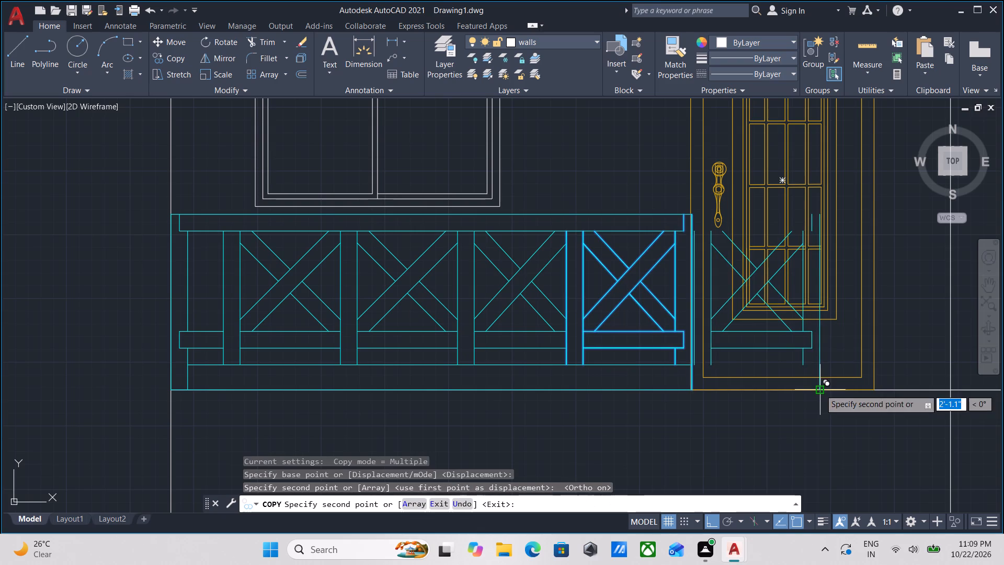
Place a second copy of the panel beyond the first, with its end line on the wall line past the door.
{"action": "middle_click_drag", "start_coordinate": [923, 377], "coordinate": [823, 372]}
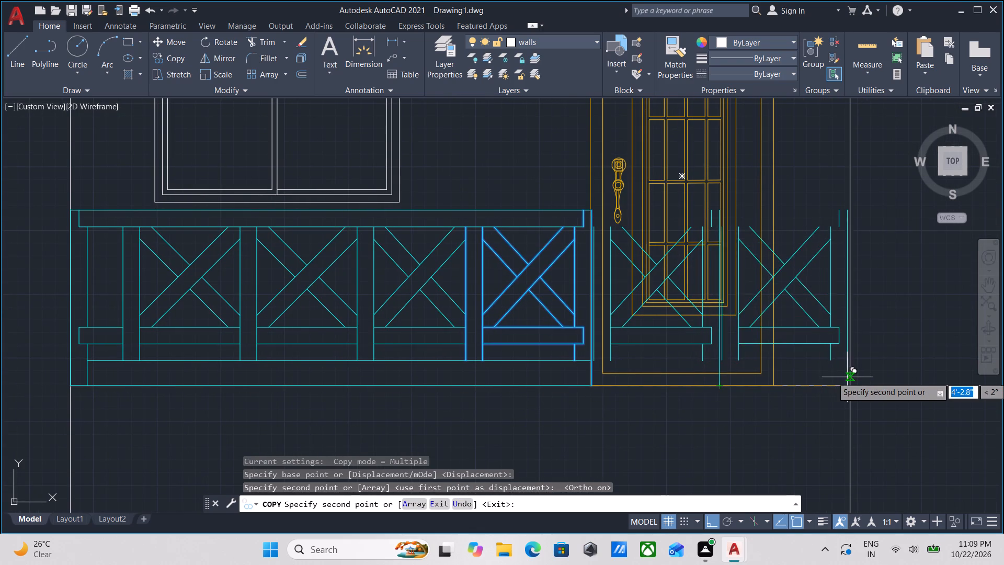
{"action": "left_click", "coordinate": [851, 385]}
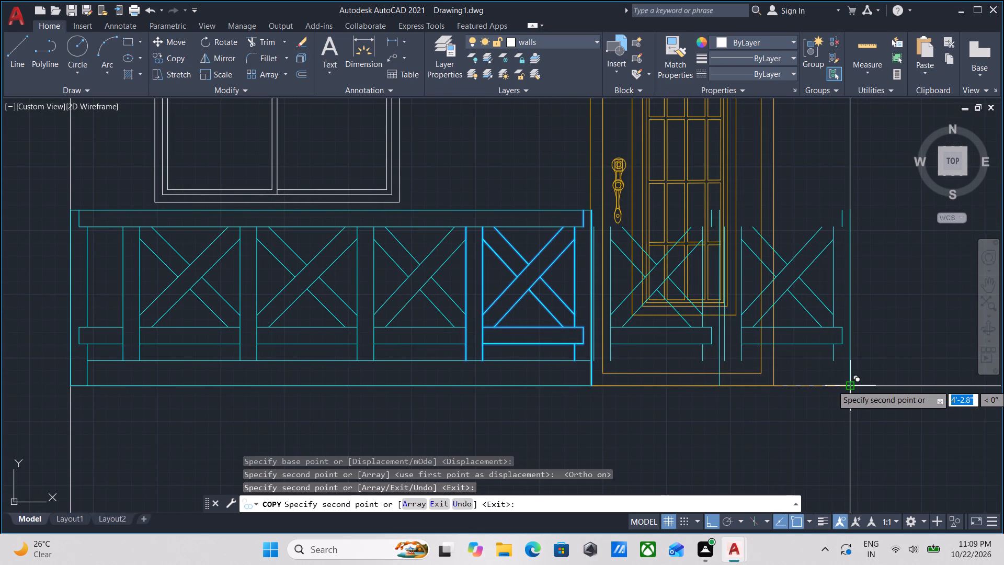
{"action": "key", "text": "Escape"}
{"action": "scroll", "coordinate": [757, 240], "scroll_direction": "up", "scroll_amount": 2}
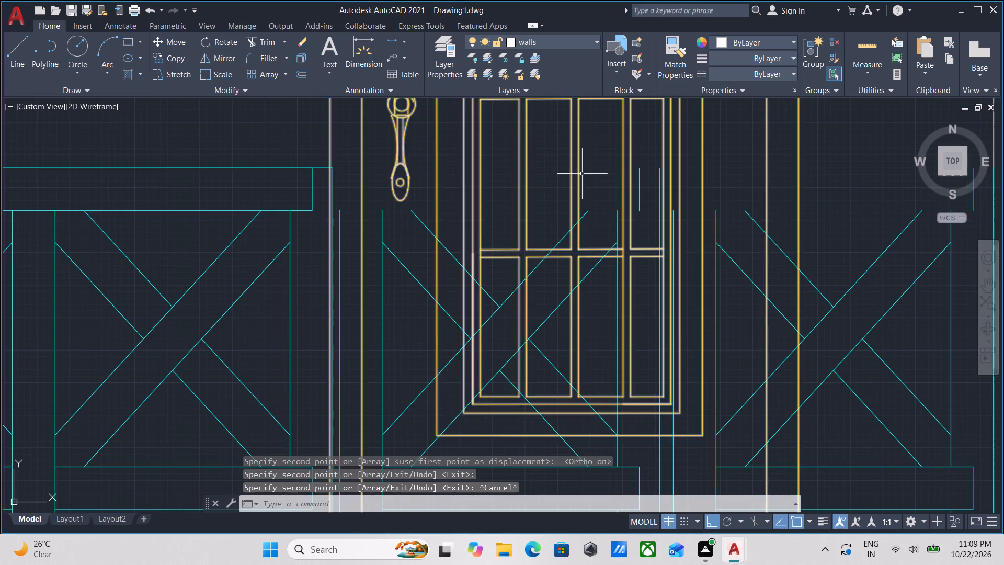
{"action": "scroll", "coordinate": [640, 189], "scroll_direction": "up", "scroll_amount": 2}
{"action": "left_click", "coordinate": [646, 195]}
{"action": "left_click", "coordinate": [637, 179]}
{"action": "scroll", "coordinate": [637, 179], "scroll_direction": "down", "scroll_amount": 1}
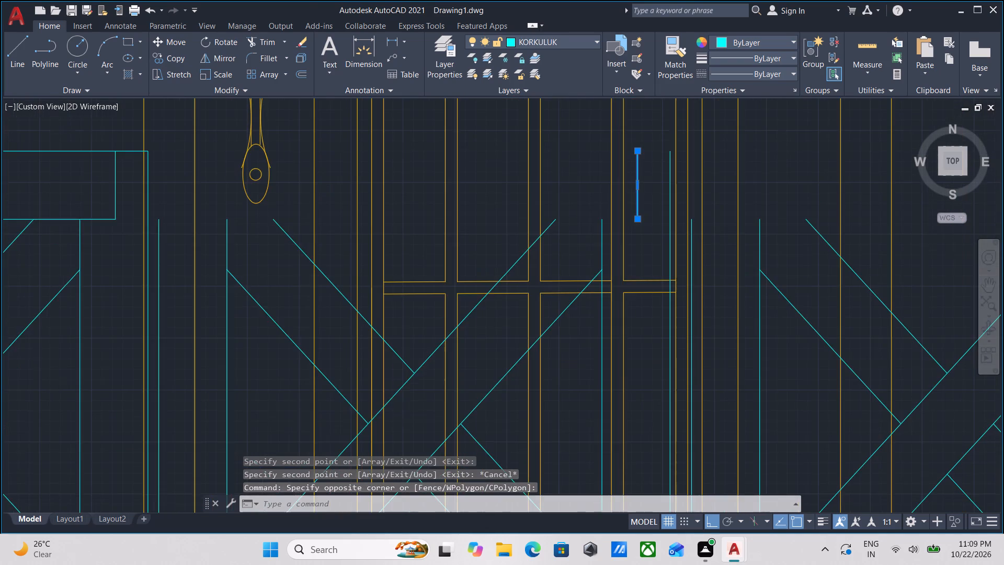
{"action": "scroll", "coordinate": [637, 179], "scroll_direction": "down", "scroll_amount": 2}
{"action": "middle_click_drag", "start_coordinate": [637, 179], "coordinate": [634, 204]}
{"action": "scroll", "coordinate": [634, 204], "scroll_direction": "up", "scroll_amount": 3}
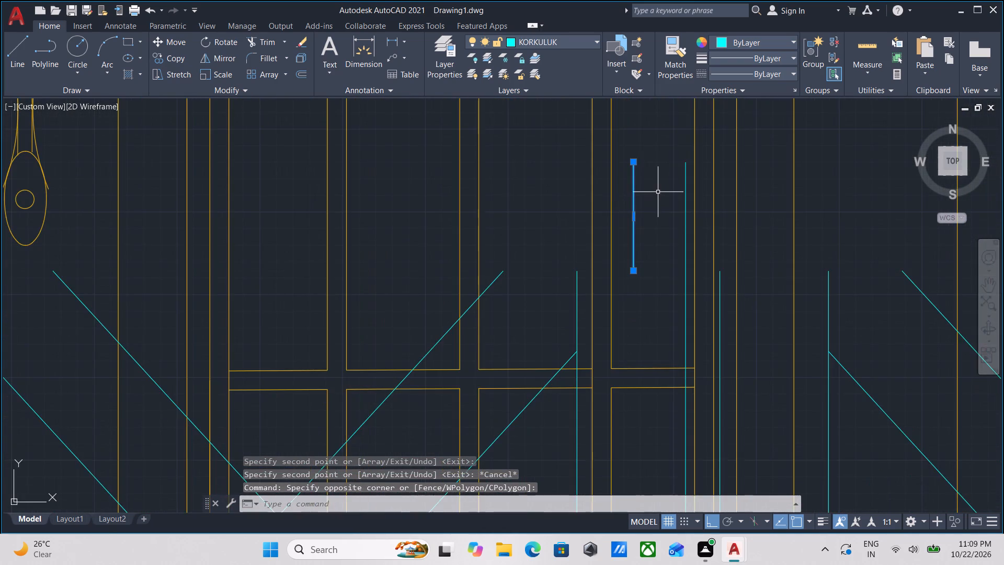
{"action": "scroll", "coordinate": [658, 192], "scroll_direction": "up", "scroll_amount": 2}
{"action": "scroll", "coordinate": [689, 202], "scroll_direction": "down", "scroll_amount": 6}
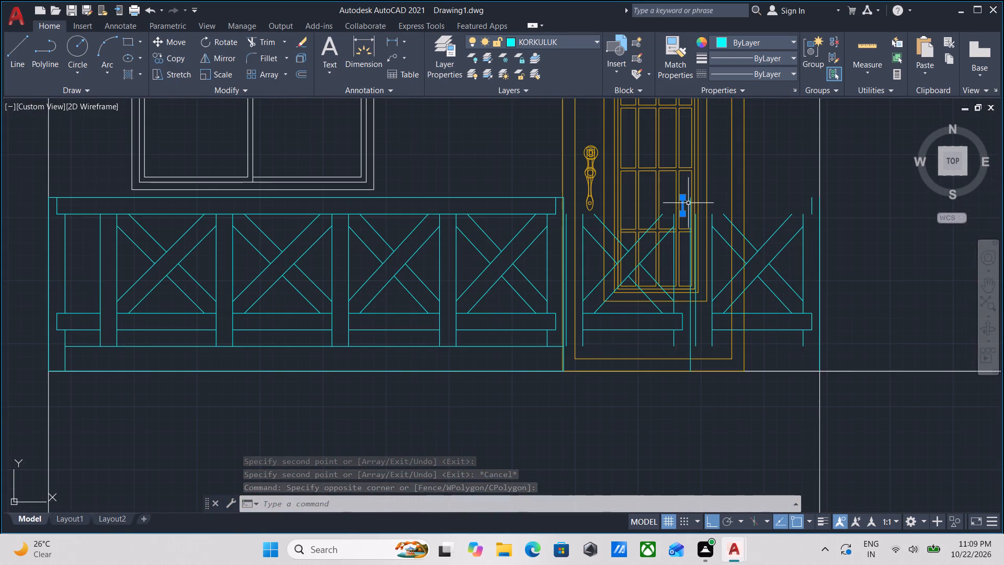
Stretch the upper line of the railing's top rail across the door to the wall line beyond it.
{"action": "left_click", "coordinate": [520, 186]}
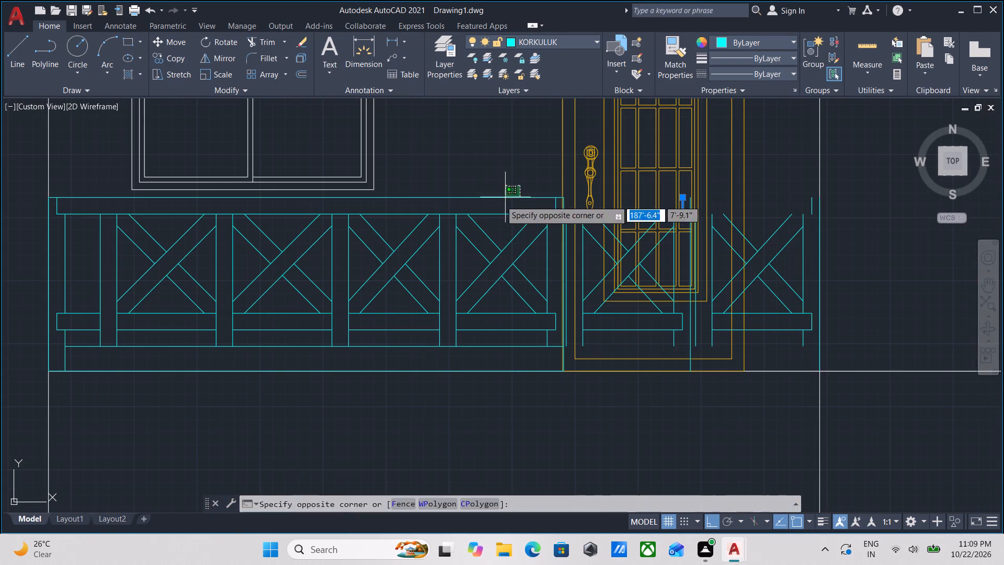
{"action": "left_click", "coordinate": [492, 207]}
{"action": "scroll", "coordinate": [562, 200], "scroll_direction": "up", "scroll_amount": 3}
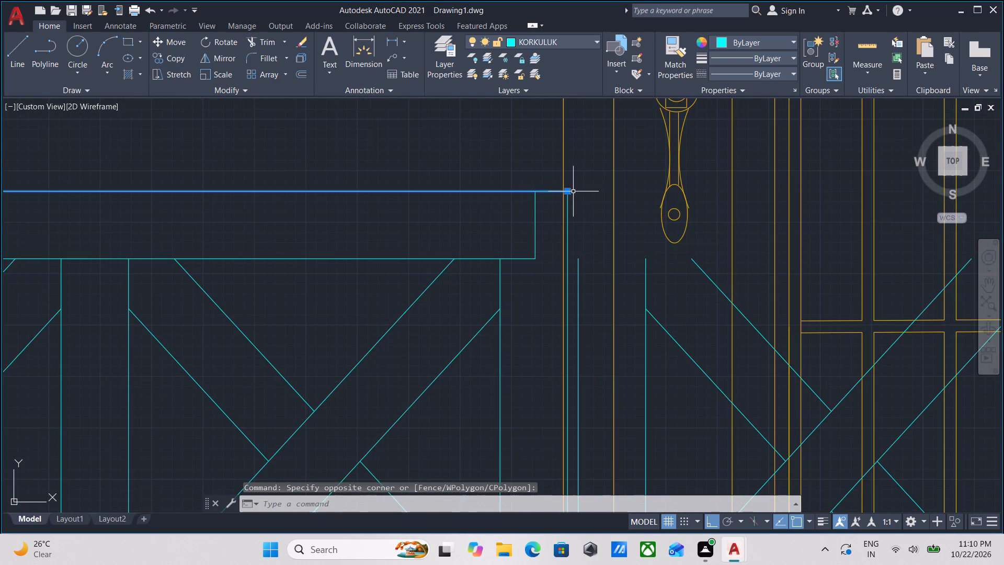
{"action": "left_click", "coordinate": [570, 190]}
{"action": "middle_click_drag", "start_coordinate": [709, 190], "coordinate": [487, 178]}
{"action": "scroll", "coordinate": [688, 186], "scroll_direction": "down", "scroll_amount": 1}
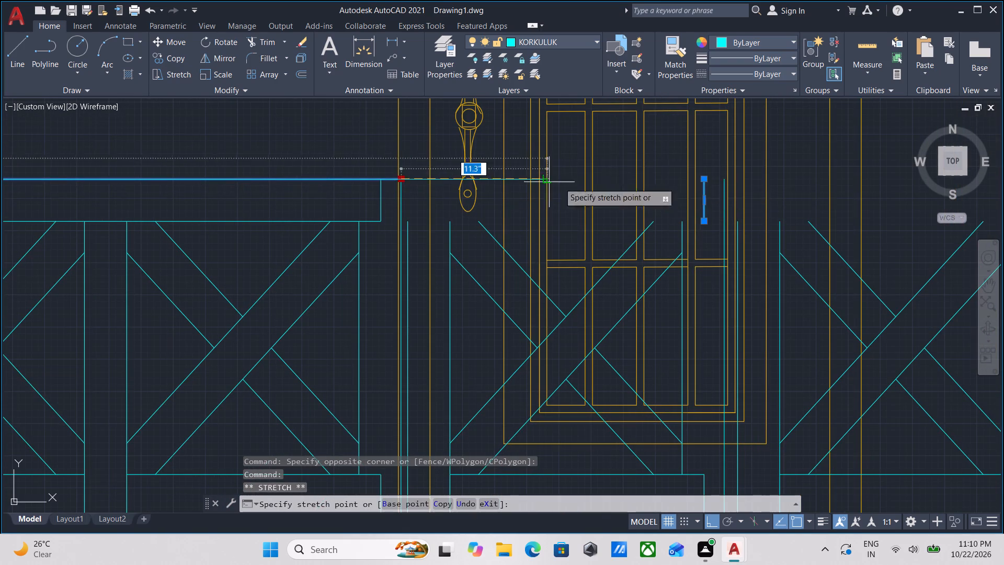
{"action": "middle_click_drag", "start_coordinate": [720, 185], "coordinate": [583, 191]}
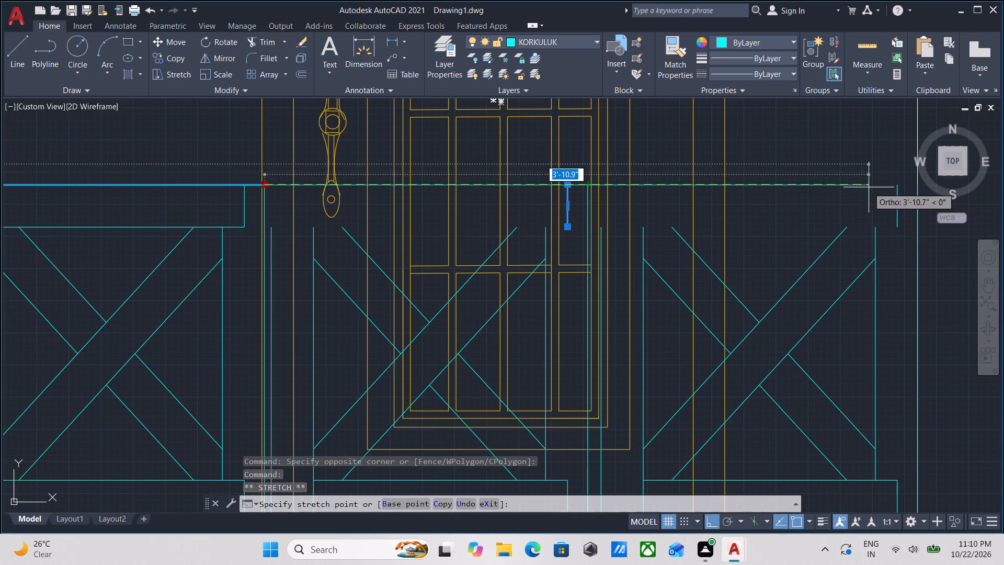
{"action": "scroll", "coordinate": [903, 184], "scroll_direction": "down", "scroll_amount": 1}
{"action": "middle_click_drag", "start_coordinate": [901, 184], "coordinate": [878, 190]}
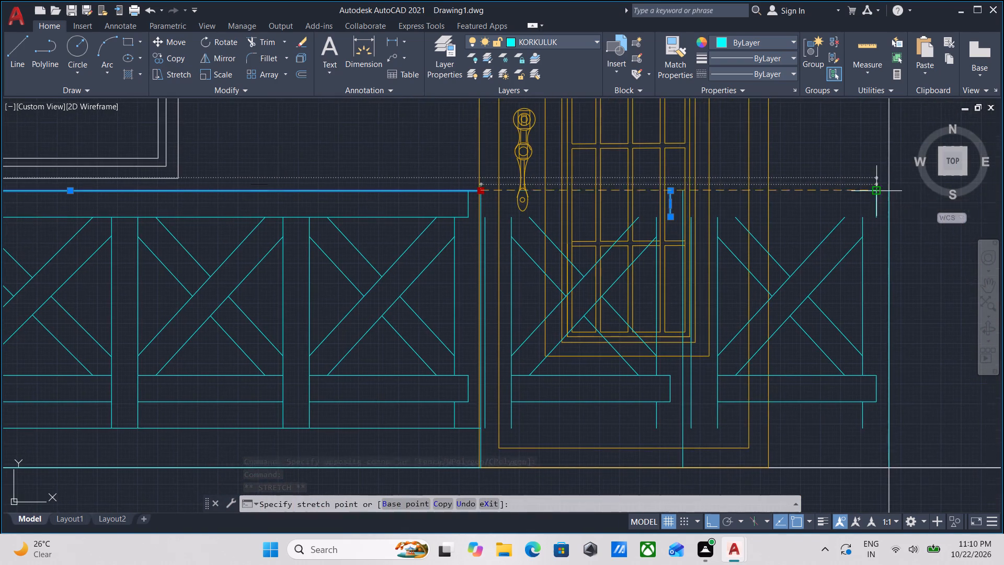
{"action": "scroll", "coordinate": [883, 191], "scroll_direction": "up", "scroll_amount": 2}
{"action": "left_click", "coordinate": [898, 189]}
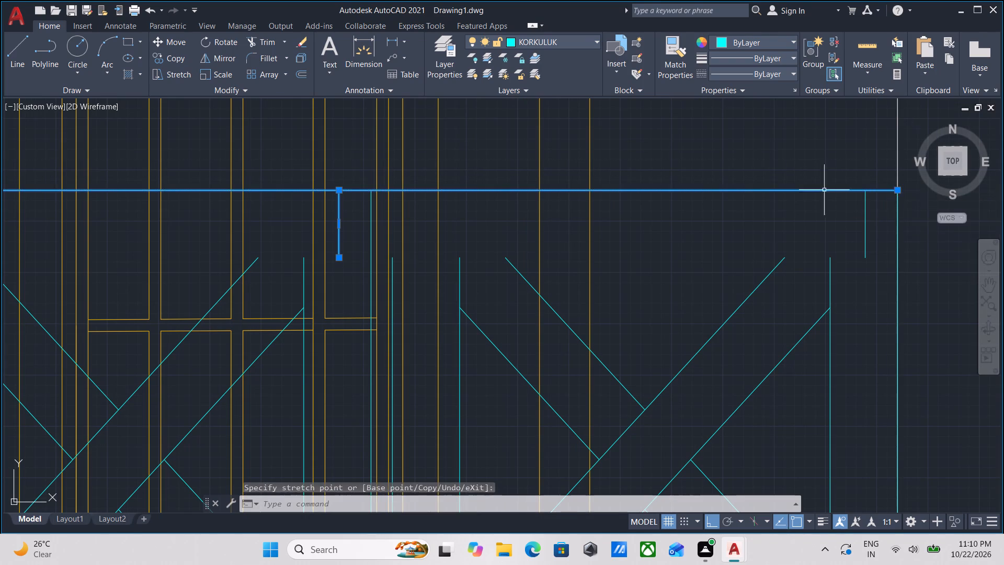
{"action": "scroll", "coordinate": [737, 186], "scroll_direction": "down", "scroll_amount": 2}
{"action": "middle_click_drag", "start_coordinate": [735, 186], "coordinate": [840, 169]}
{"action": "scroll", "coordinate": [431, 206], "scroll_direction": "up", "scroll_amount": 1}
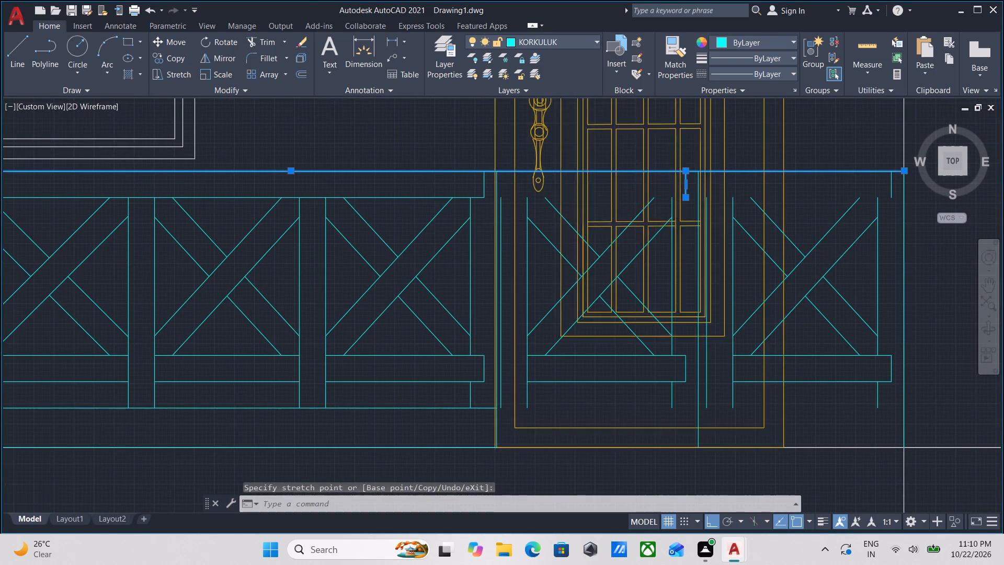
{"action": "scroll", "coordinate": [431, 206], "scroll_direction": "up", "scroll_amount": 1}
{"action": "key", "text": "Escape"}
Stretch the lower line of the railing's top rail about 4'-4" across the door to the same wall line.
{"action": "scroll", "coordinate": [542, 199], "scroll_direction": "up", "scroll_amount": 2}
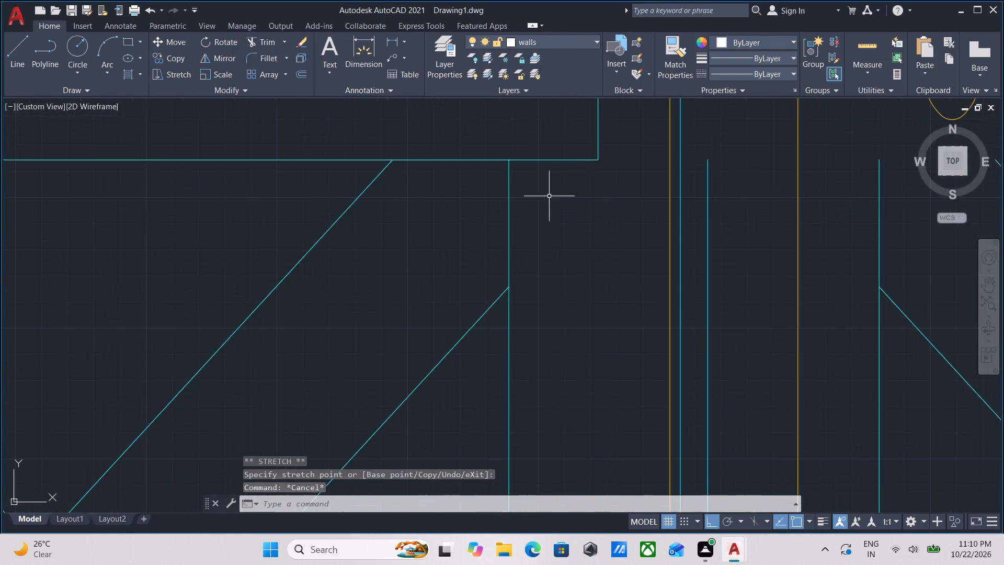
{"action": "left_click", "coordinate": [555, 161]}
{"action": "scroll", "coordinate": [610, 185], "scroll_direction": "down", "scroll_amount": 4}
{"action": "middle_click_drag", "start_coordinate": [608, 199], "coordinate": [553, 218]}
{"action": "scroll", "coordinate": [601, 199], "scroll_direction": "down", "scroll_amount": 1}
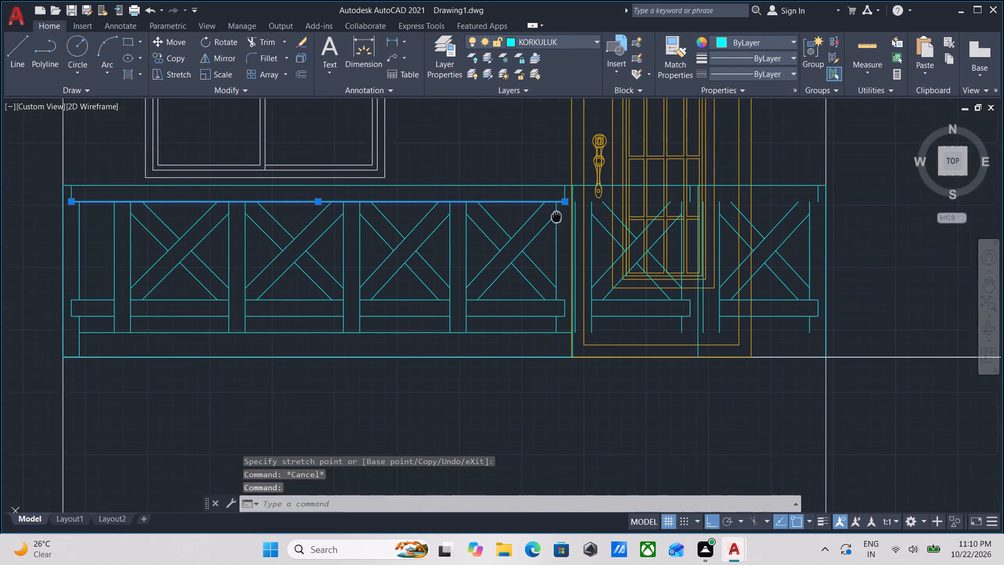
{"action": "middle_click_drag", "start_coordinate": [553, 218], "coordinate": [551, 226]}
{"action": "left_click", "coordinate": [552, 216]}
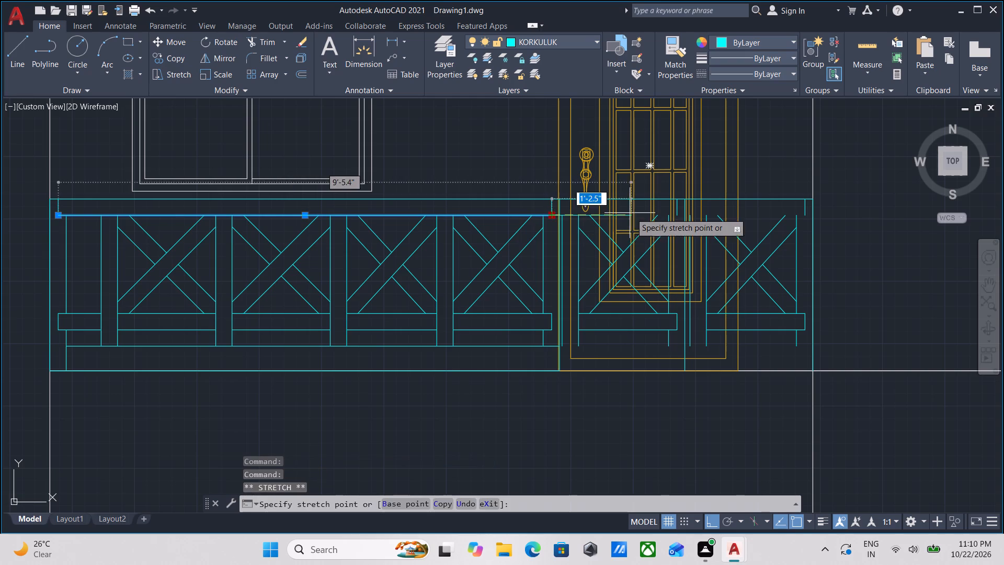
{"action": "left_click", "coordinate": [815, 218]}
{"action": "scroll", "coordinate": [815, 218], "scroll_direction": "down", "scroll_amount": 2}
{"action": "key", "text": "Escape"}
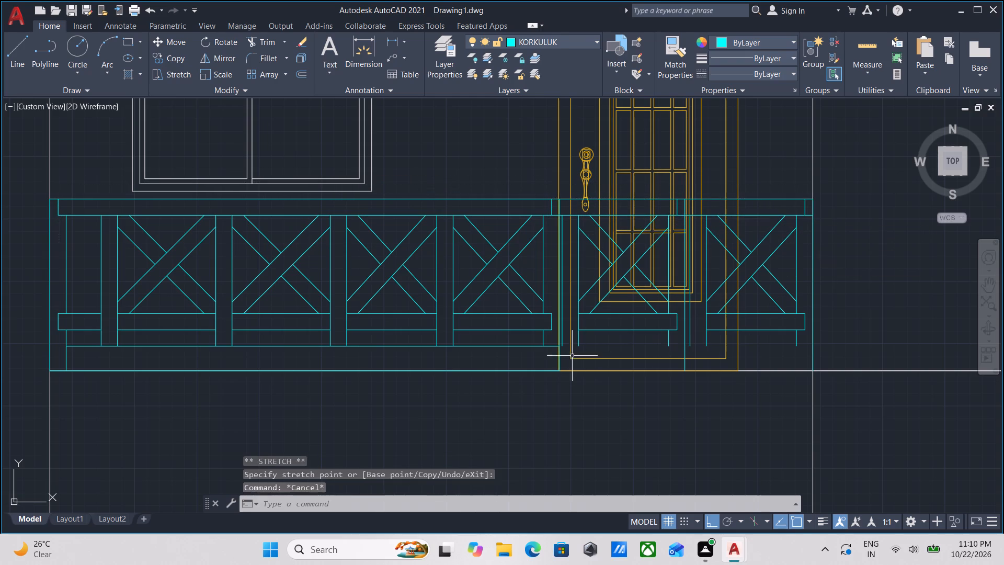
Stretch the railing's bottom line, where the posts end, about 4'-2" across the door to the wall line.
{"action": "middle_click_drag", "start_coordinate": [557, 358], "coordinate": [559, 351]}
{"action": "scroll", "coordinate": [559, 351], "scroll_direction": "down", "scroll_amount": 2}
{"action": "middle_click_drag", "start_coordinate": [559, 351], "coordinate": [577, 371]}
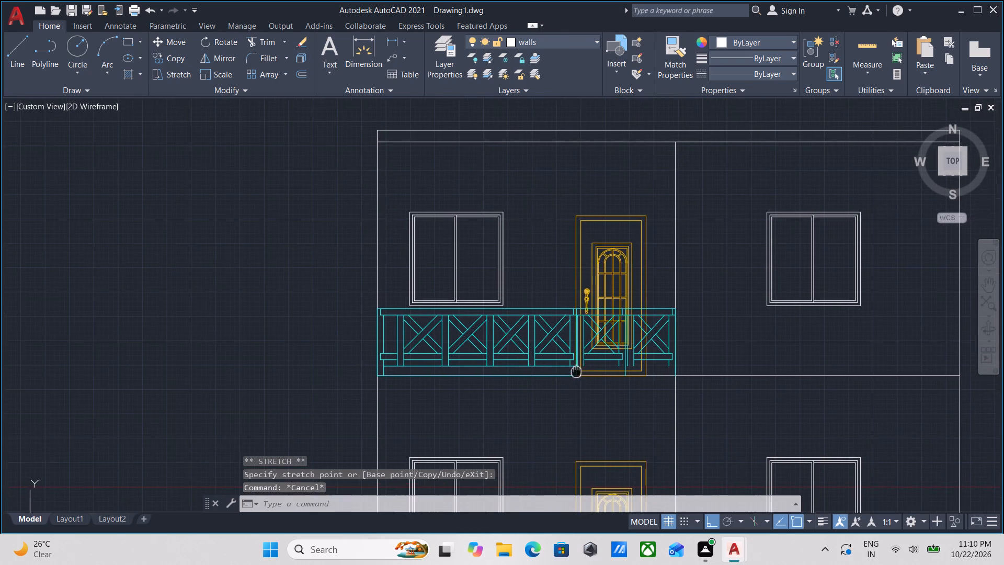
{"action": "middle_click_drag", "start_coordinate": [577, 371], "coordinate": [577, 371]}
{"action": "scroll", "coordinate": [576, 370], "scroll_direction": "up", "scroll_amount": 6}
{"action": "left_click_drag", "start_coordinate": [576, 375], "coordinate": [576, 363]}
{"action": "left_click", "coordinate": [574, 337]}
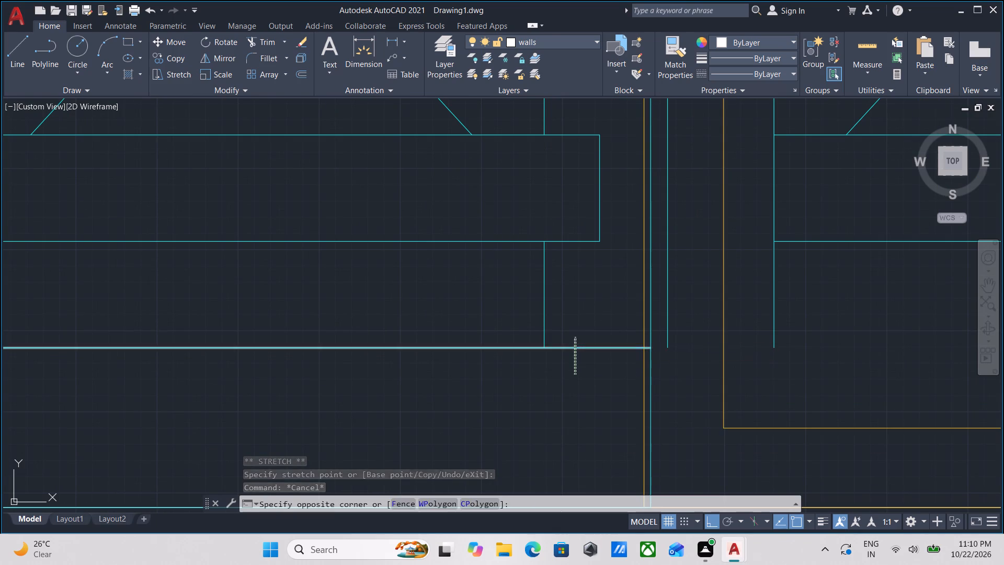
{"action": "scroll", "coordinate": [619, 362], "scroll_direction": "down", "scroll_amount": 2}
{"action": "middle_click_drag", "start_coordinate": [618, 362], "coordinate": [564, 358]}
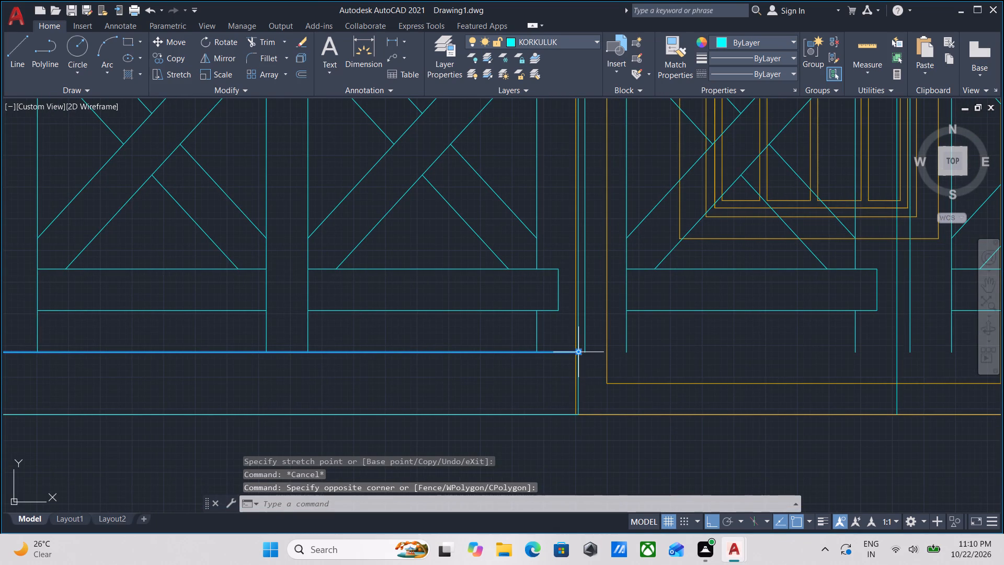
{"action": "left_click", "coordinate": [579, 354]}
{"action": "scroll", "coordinate": [817, 352], "scroll_direction": "down", "scroll_amount": 1}
{"action": "middle_click_drag", "start_coordinate": [817, 352], "coordinate": [636, 348]}
{"action": "middle_click_drag", "start_coordinate": [770, 358], "coordinate": [705, 357]}
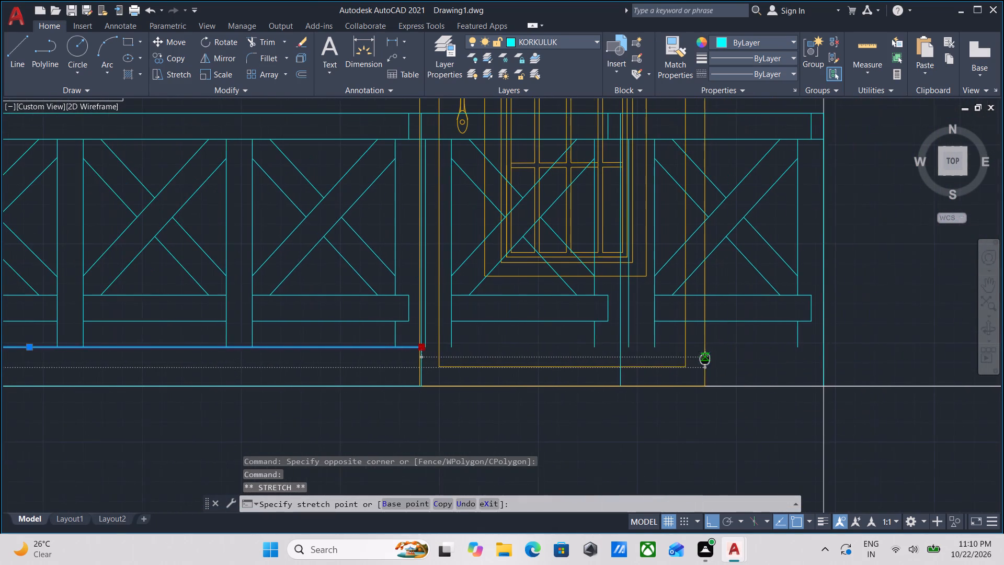
{"action": "middle_click_drag", "start_coordinate": [705, 357], "coordinate": [710, 358]}
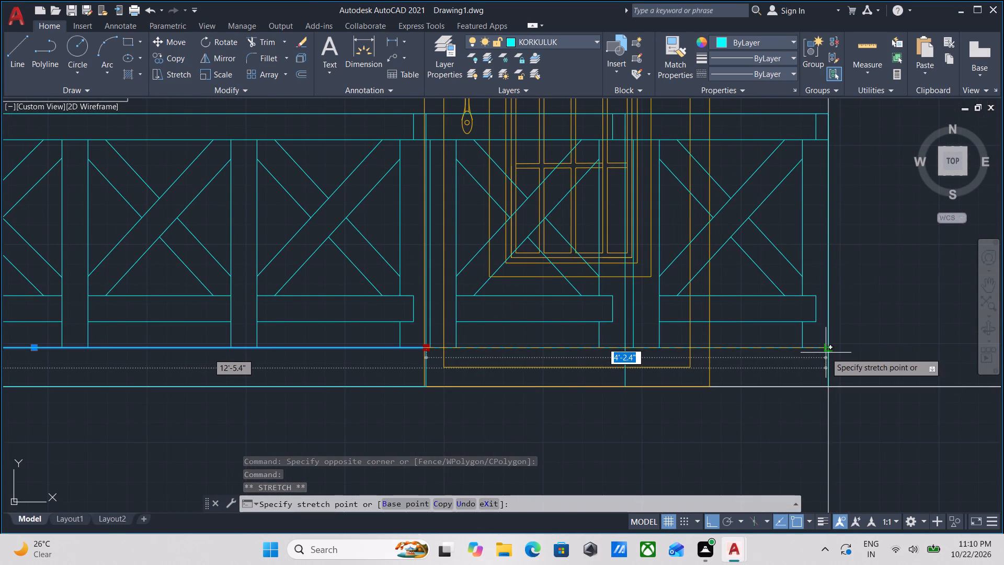
{"action": "left_click", "coordinate": [830, 349]}
{"action": "key", "text": "Escape"}
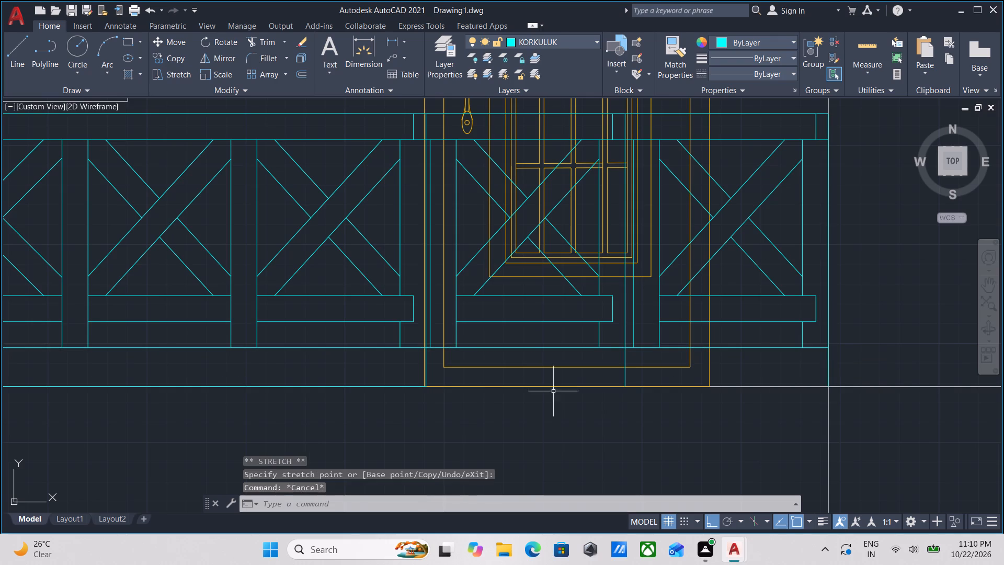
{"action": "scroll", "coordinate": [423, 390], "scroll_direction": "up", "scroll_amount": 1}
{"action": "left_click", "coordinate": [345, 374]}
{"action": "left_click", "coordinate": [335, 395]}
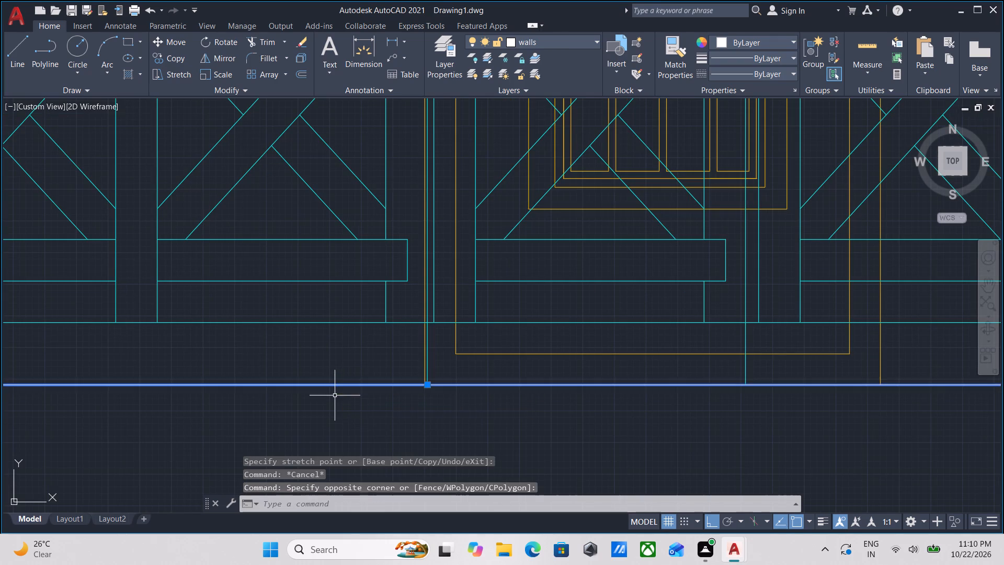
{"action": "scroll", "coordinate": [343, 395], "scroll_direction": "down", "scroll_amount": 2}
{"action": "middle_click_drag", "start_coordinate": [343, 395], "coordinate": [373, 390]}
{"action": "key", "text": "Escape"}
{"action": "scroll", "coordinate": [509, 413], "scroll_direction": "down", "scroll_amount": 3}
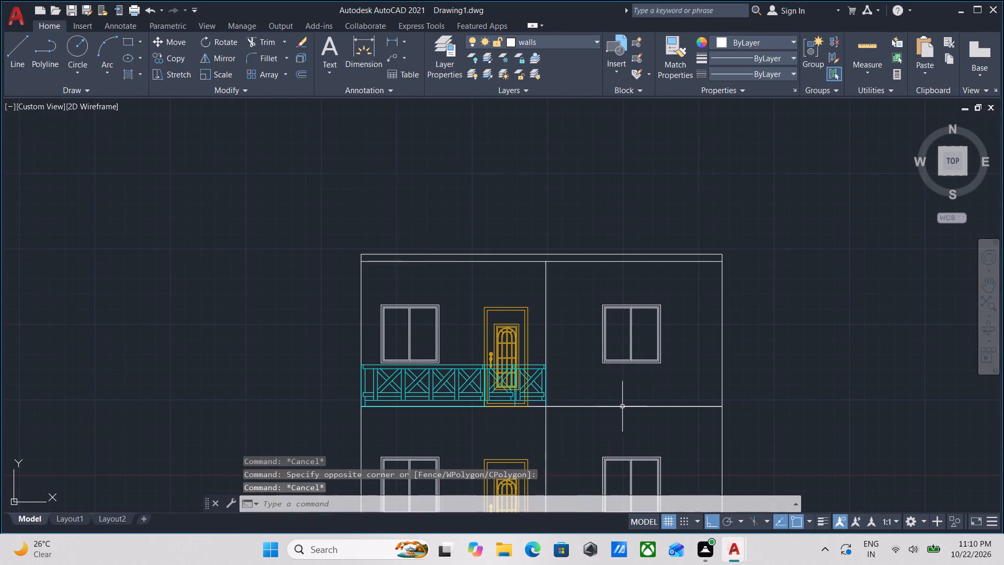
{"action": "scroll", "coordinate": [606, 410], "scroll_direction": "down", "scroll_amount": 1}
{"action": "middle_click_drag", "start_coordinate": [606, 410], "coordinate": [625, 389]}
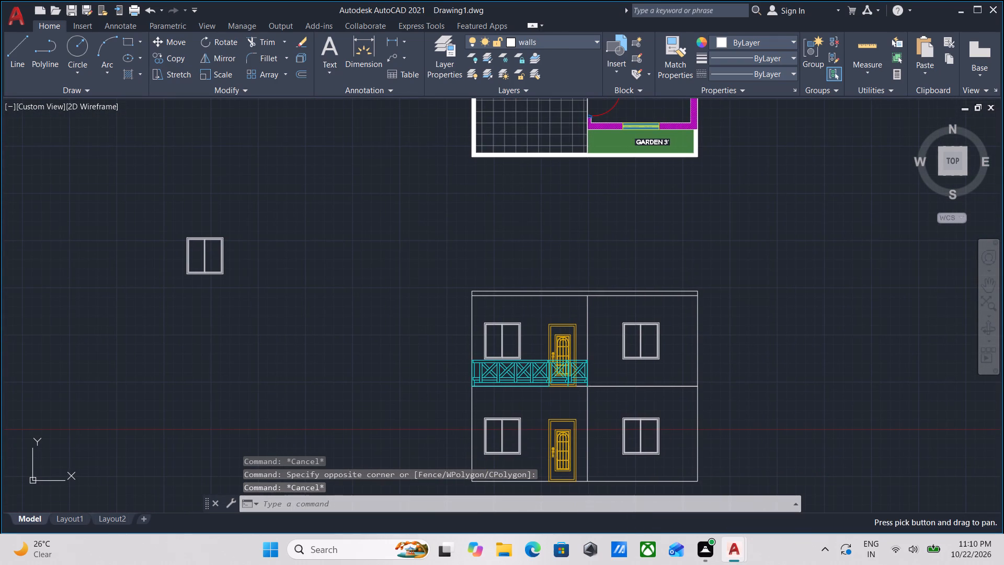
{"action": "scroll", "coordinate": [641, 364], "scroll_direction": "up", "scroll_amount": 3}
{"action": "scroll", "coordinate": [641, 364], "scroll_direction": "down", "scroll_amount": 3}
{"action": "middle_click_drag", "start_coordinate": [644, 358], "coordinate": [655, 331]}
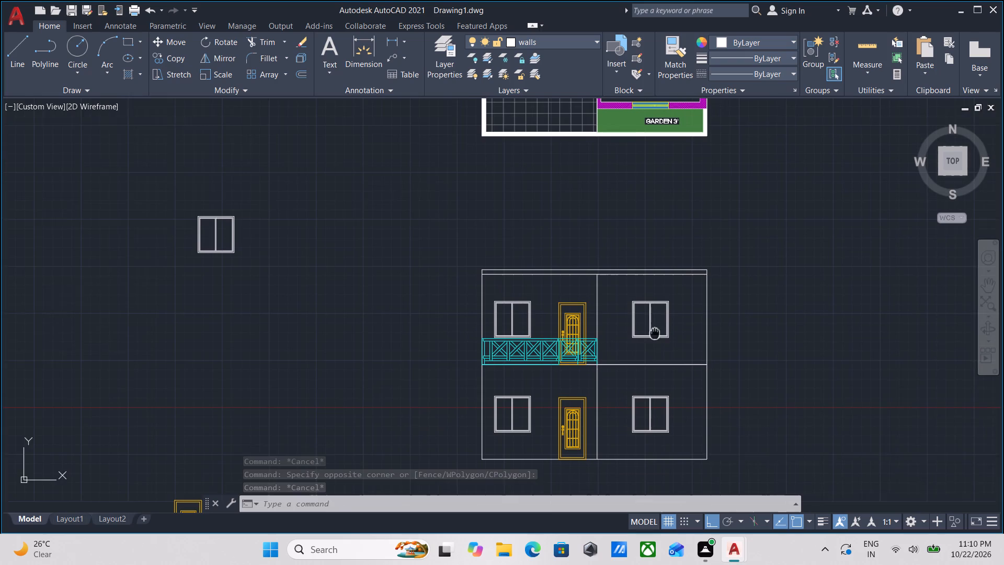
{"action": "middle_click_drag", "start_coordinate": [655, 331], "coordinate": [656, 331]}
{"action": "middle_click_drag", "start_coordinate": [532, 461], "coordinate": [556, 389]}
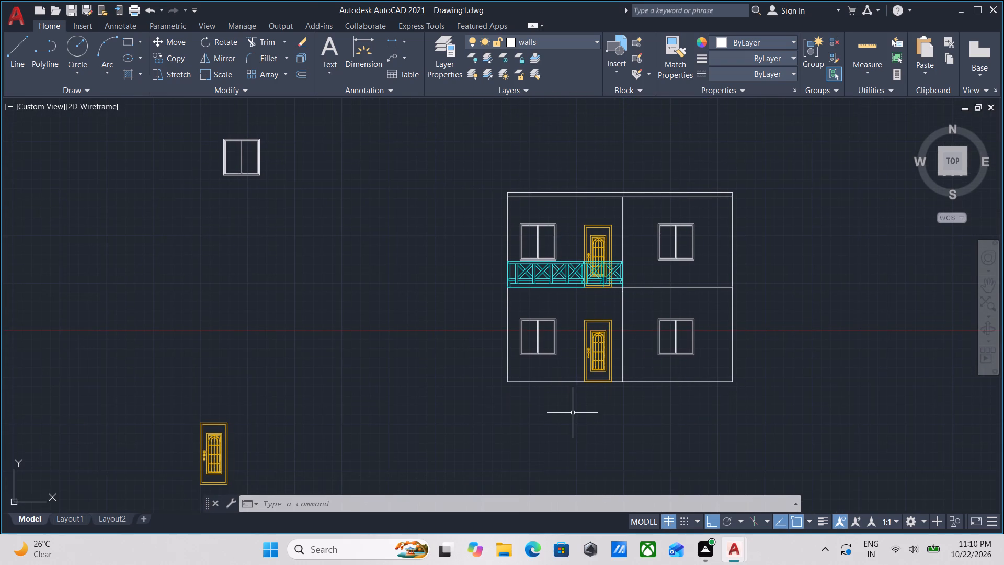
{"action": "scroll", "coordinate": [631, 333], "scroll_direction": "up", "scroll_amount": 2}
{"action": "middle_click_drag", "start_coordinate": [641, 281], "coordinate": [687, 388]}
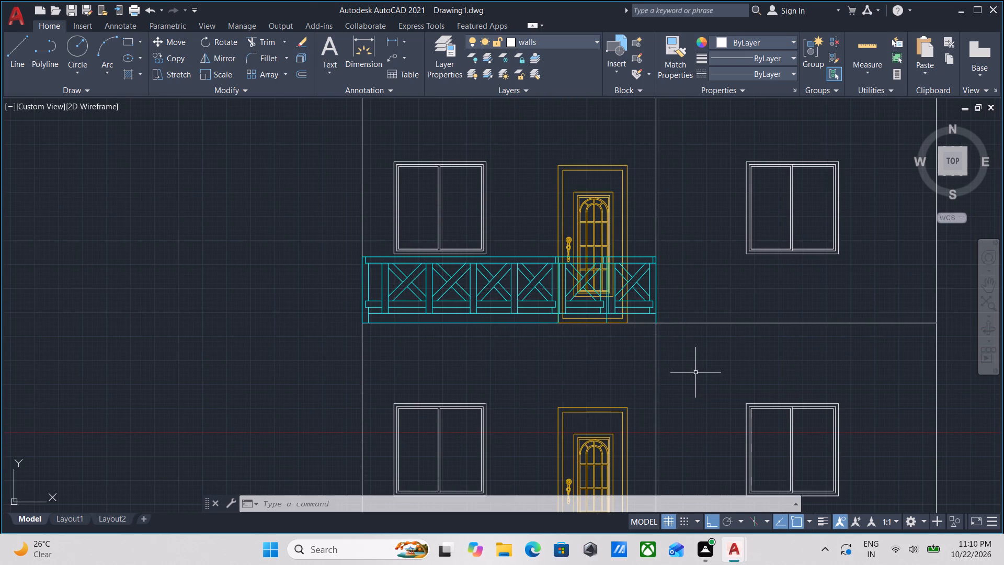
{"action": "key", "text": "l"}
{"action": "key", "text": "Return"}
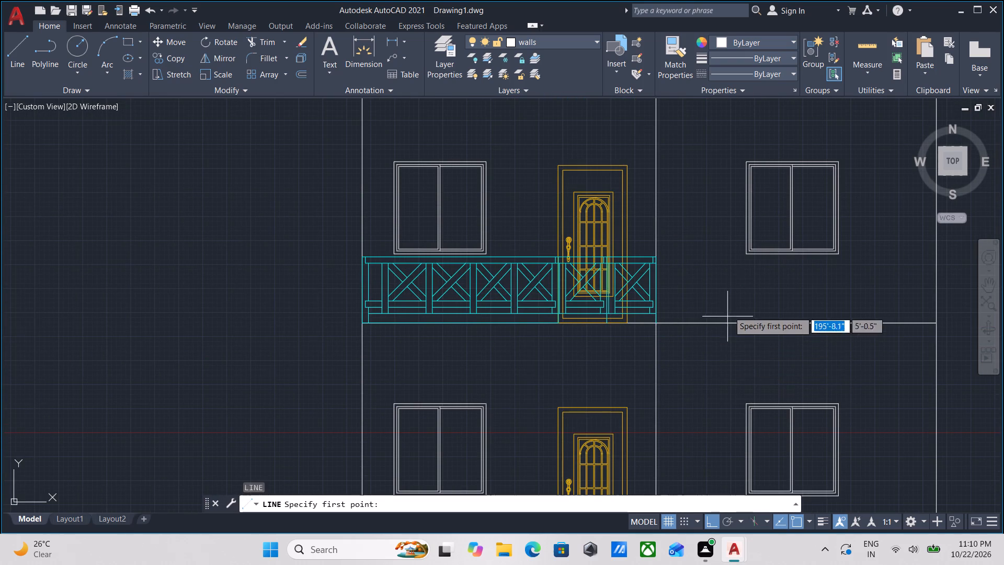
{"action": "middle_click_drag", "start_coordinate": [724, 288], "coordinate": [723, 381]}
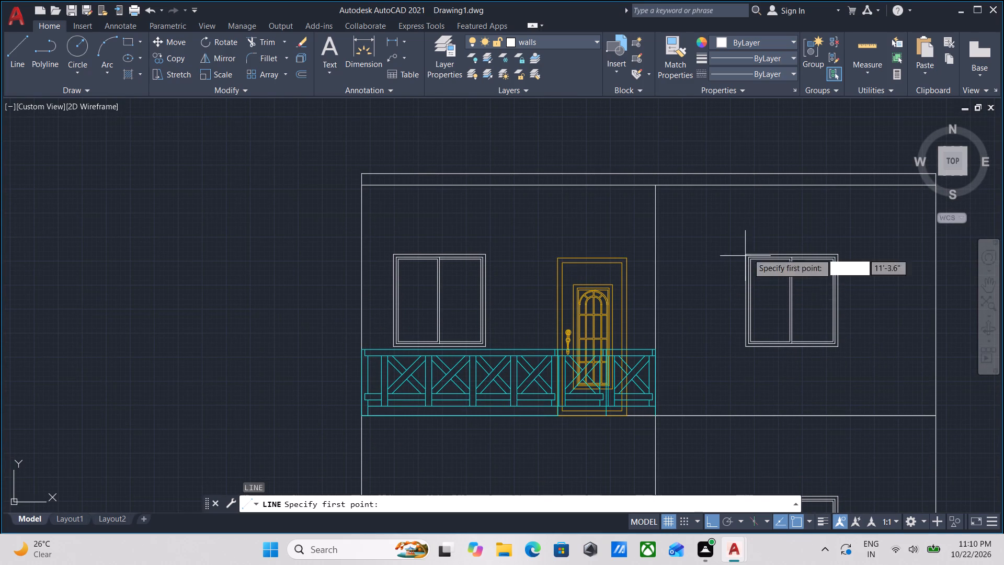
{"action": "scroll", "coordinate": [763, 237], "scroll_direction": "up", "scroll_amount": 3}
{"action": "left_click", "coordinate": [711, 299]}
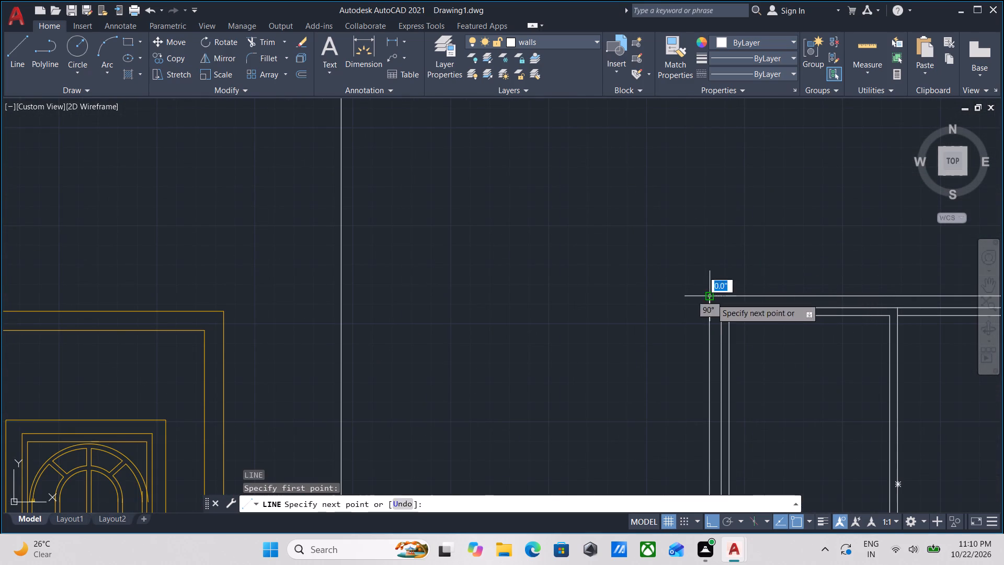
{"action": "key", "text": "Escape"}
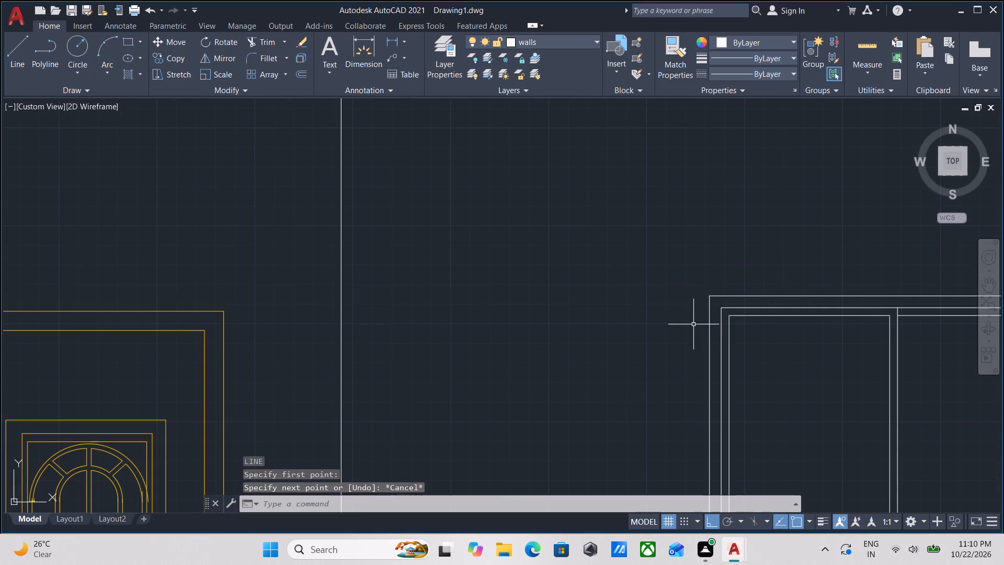
Draw the top line of a surround 6" above the first-floor window past the railing, from its left corner to 6" beyond its right edge.
{"action": "key", "text": "l"}
{"action": "key", "text": "Return"}
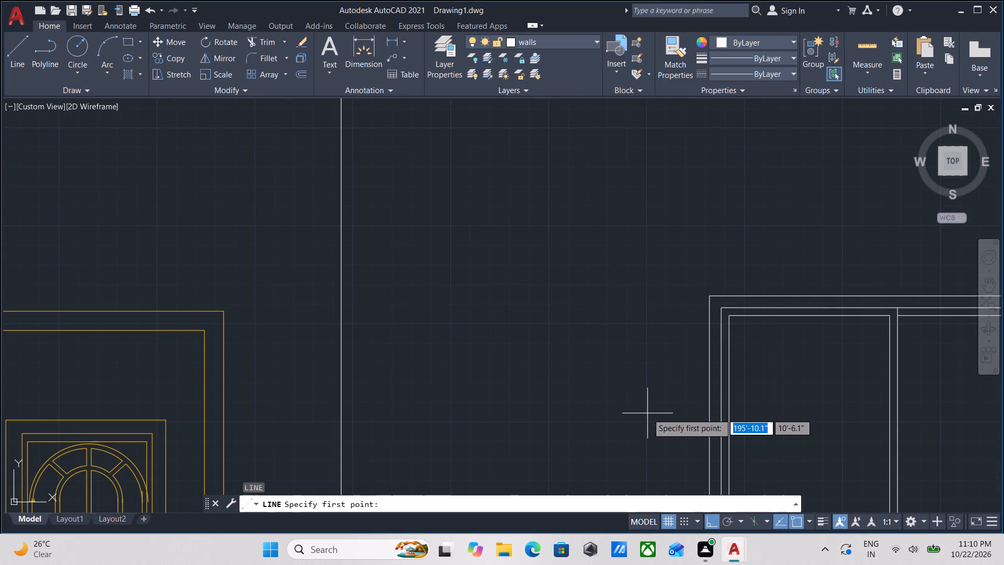
{"action": "type", "text": "TK"}
{"action": "key", "text": "Return"}
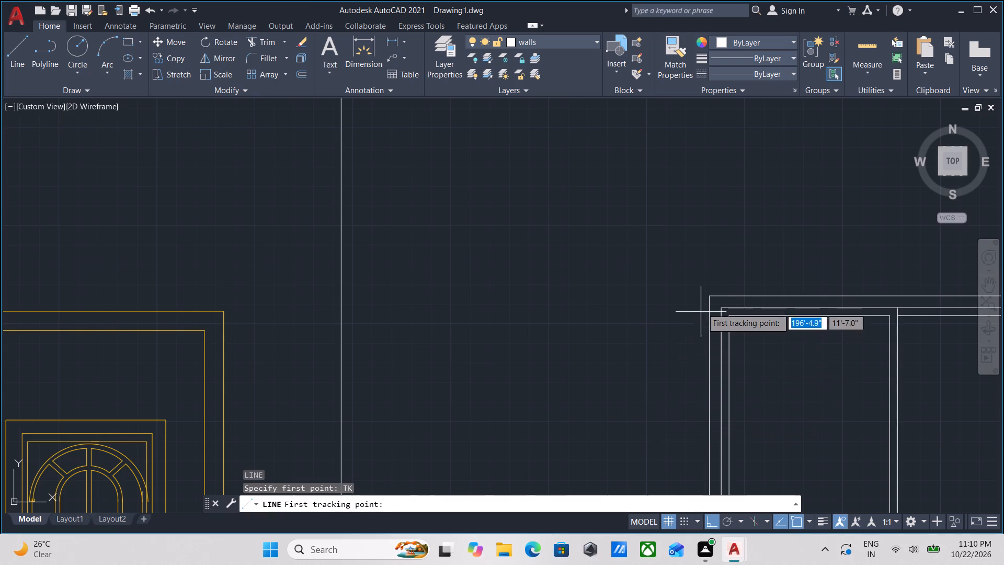
{"action": "left_click", "coordinate": [711, 292]}
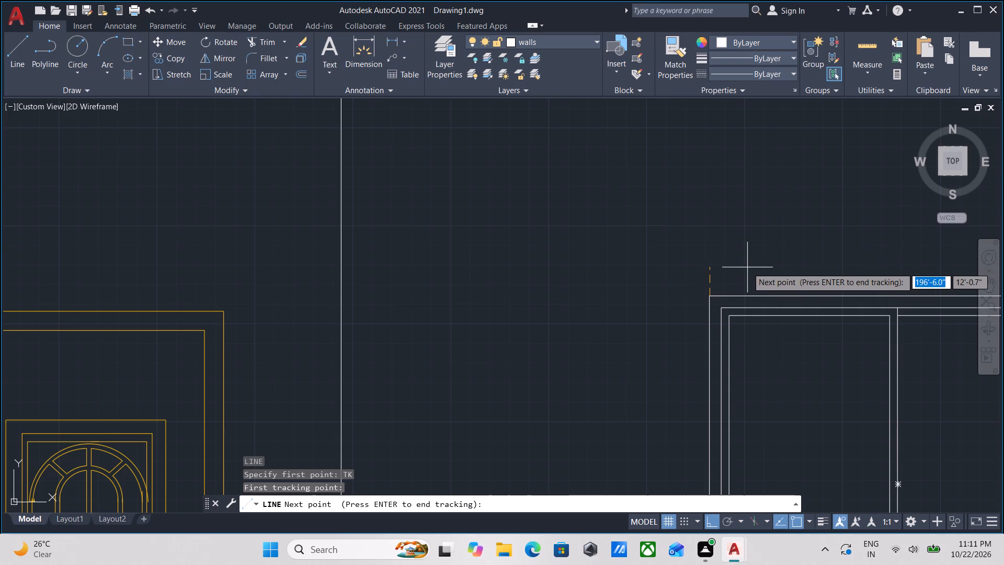
{"action": "middle_click_drag", "start_coordinate": [747, 267], "coordinate": [640, 252]}
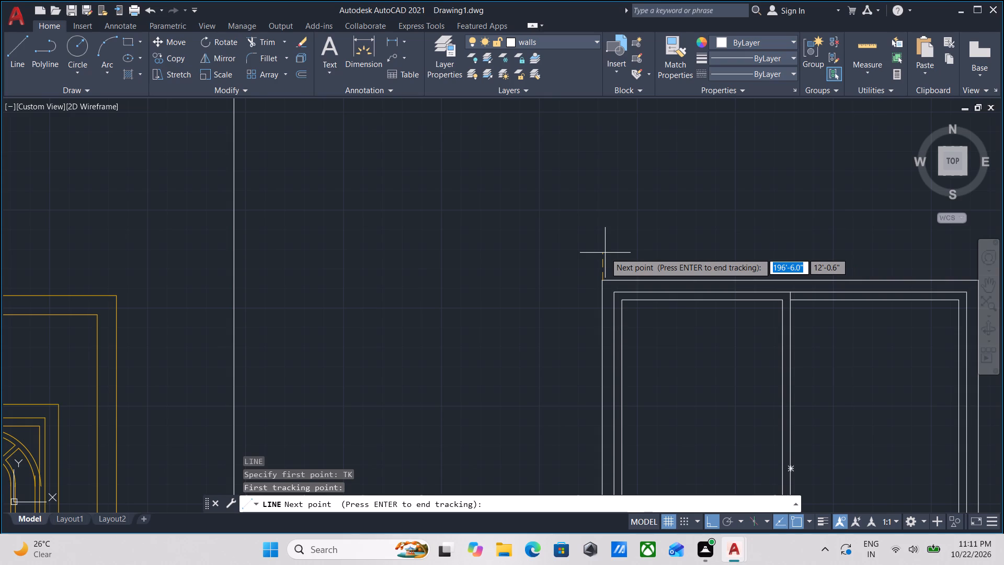
{"action": "key", "text": "6"}
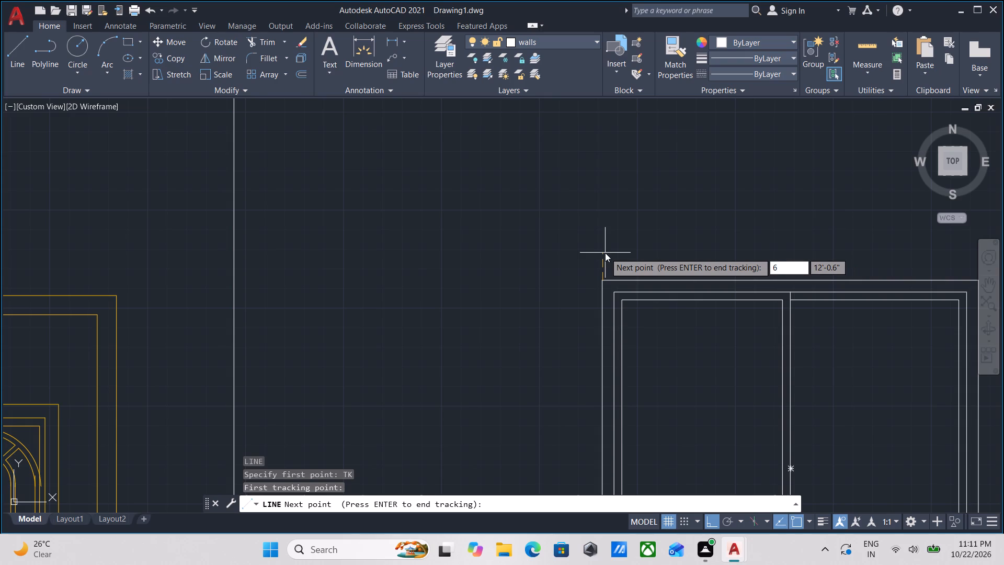
{"action": "key", "text": "shift+Return"}
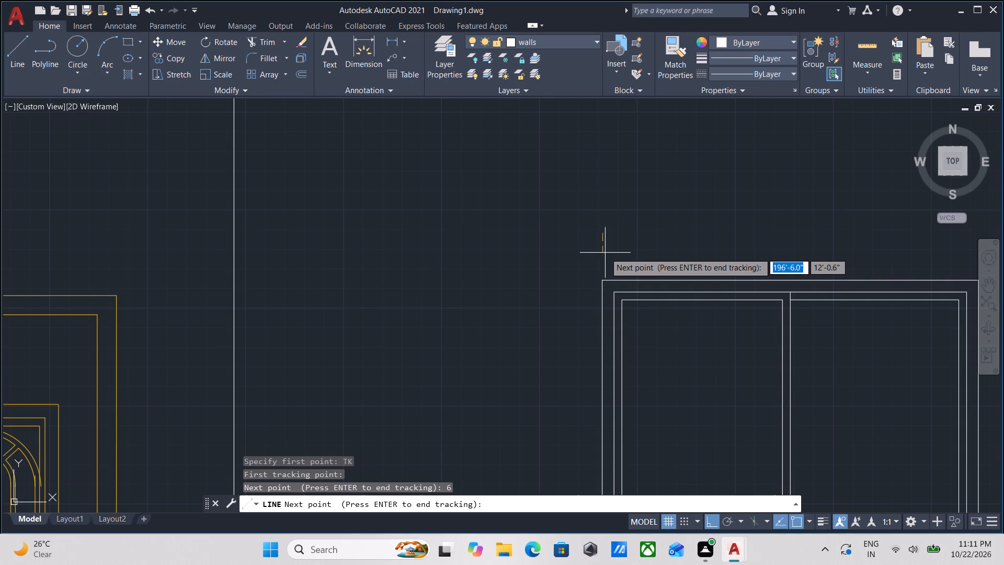
{"action": "key", "text": "Return"}
{"action": "scroll", "coordinate": [881, 246], "scroll_direction": "down", "scroll_amount": 1}
{"action": "middle_click_drag", "start_coordinate": [869, 243], "coordinate": [720, 216]}
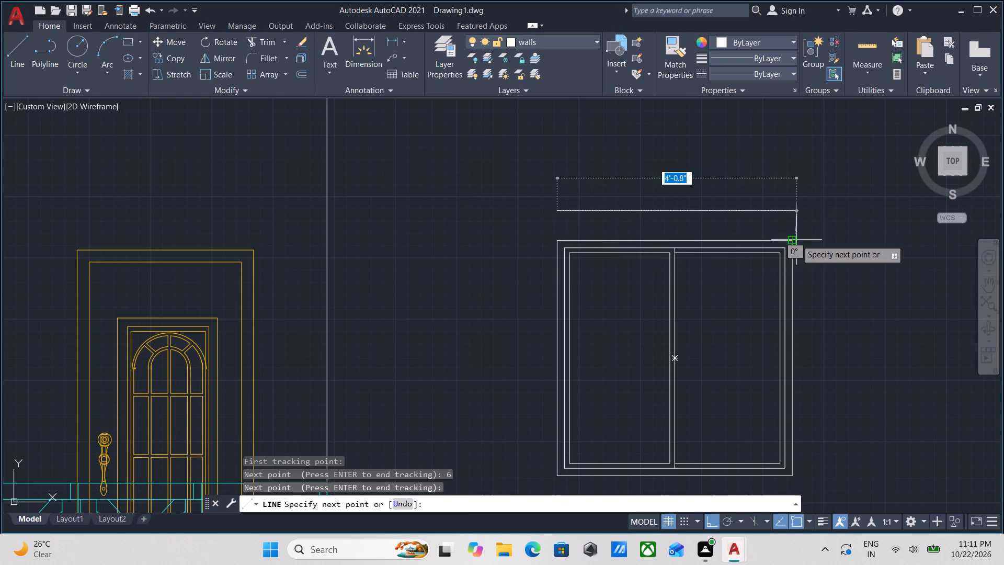
{"action": "left_click", "coordinate": [792, 213]}
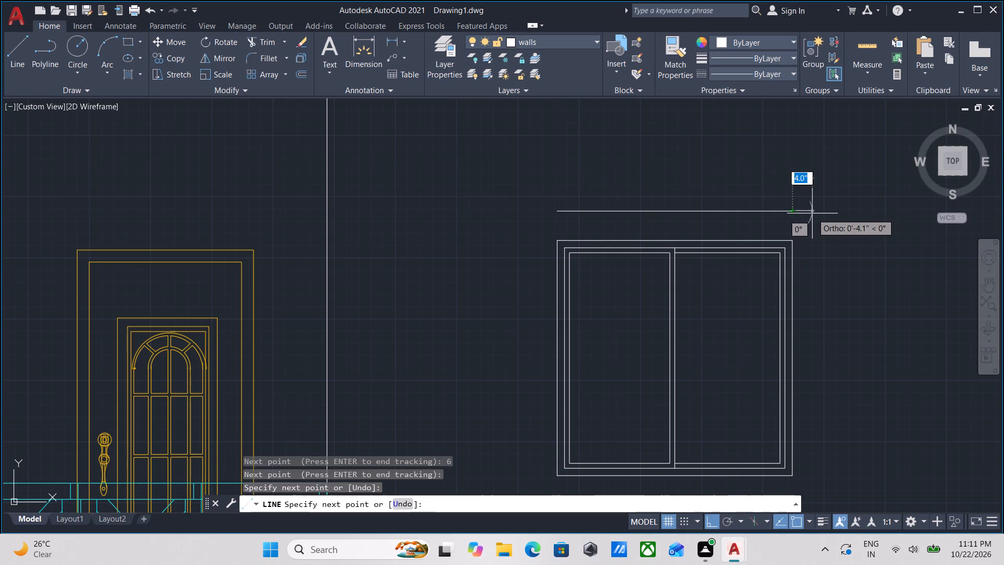
{"action": "left_click", "coordinate": [822, 217]}
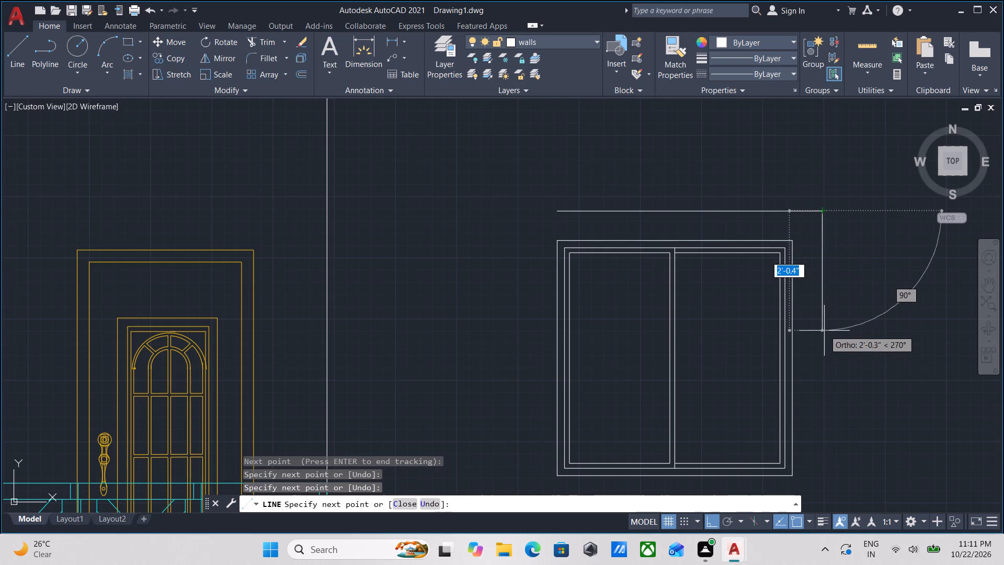
Continue the surround down beside the window, 4'-6" to its bottom level and another 6" below it.
{"action": "middle_click_drag", "start_coordinate": [824, 331], "coordinate": [826, 163]}
{"action": "scroll", "coordinate": [819, 172], "scroll_direction": "down", "scroll_amount": 3}
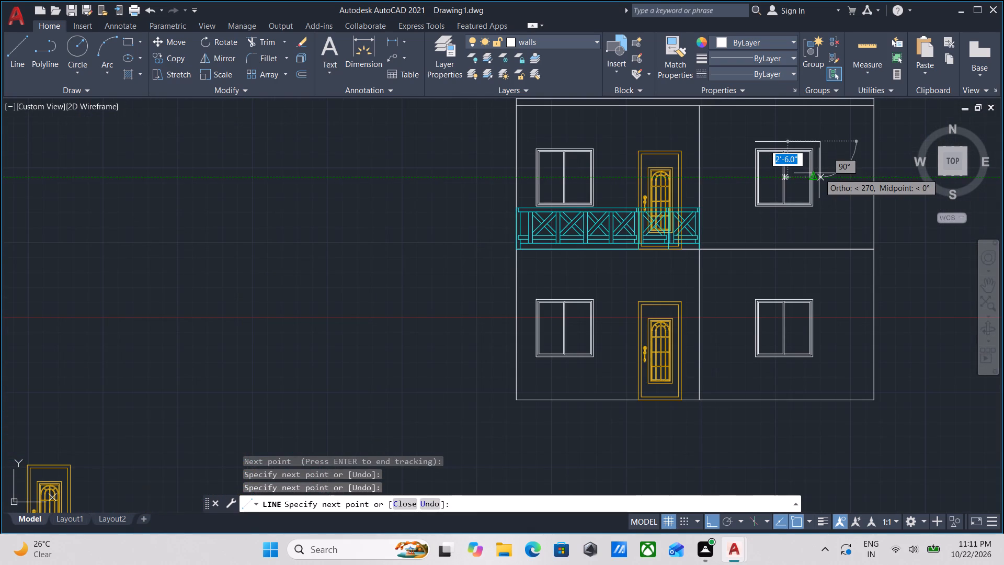
{"action": "scroll", "coordinate": [819, 173], "scroll_direction": "up", "scroll_amount": 3}
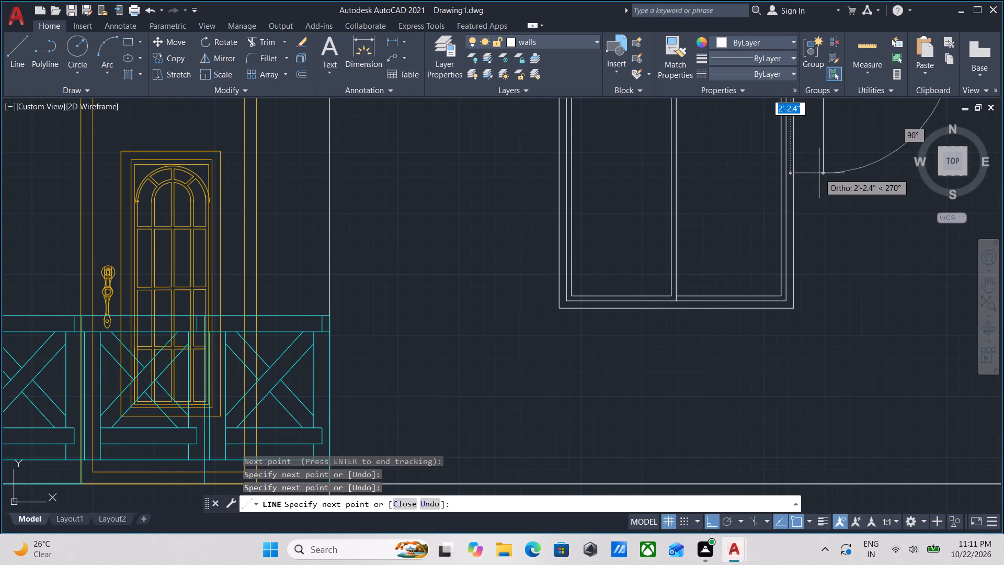
{"action": "left_click", "coordinate": [822, 309]}
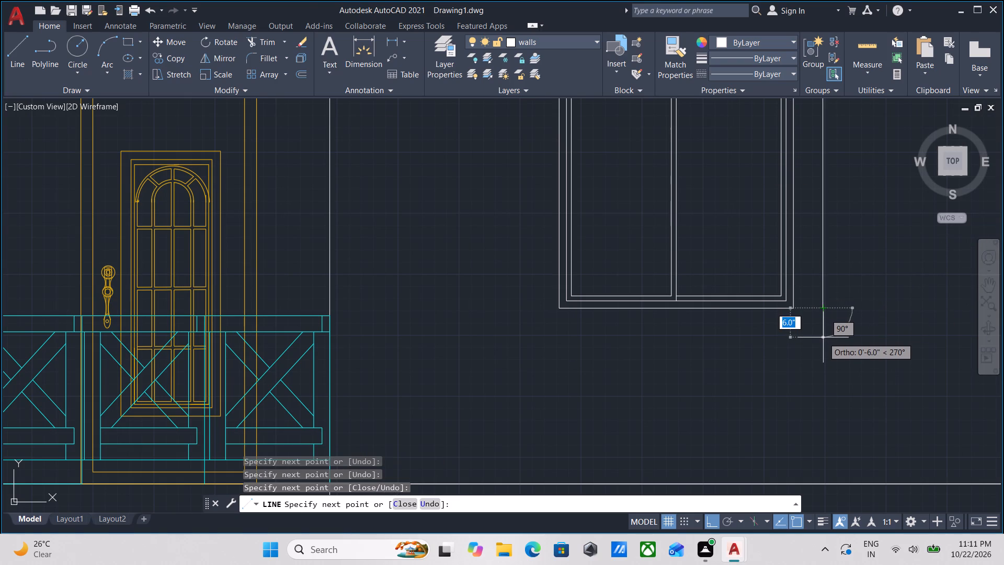
{"action": "left_click", "coordinate": [823, 337]}
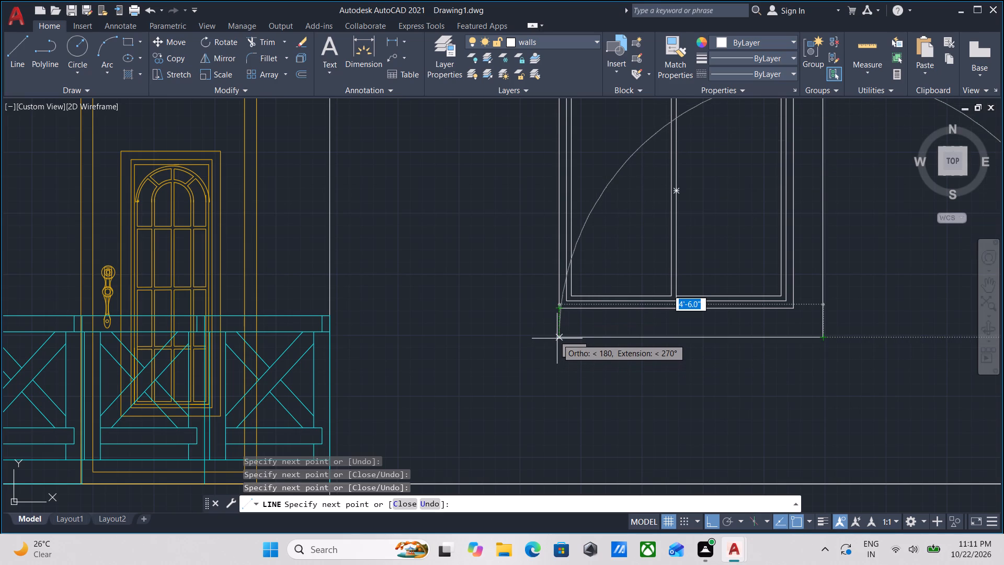
Continue the surround's bottom edge beneath the window, 4'-6" to the window's left edge and another 6" past it.
{"action": "scroll", "coordinate": [557, 338], "scroll_direction": "up", "scroll_amount": 2}
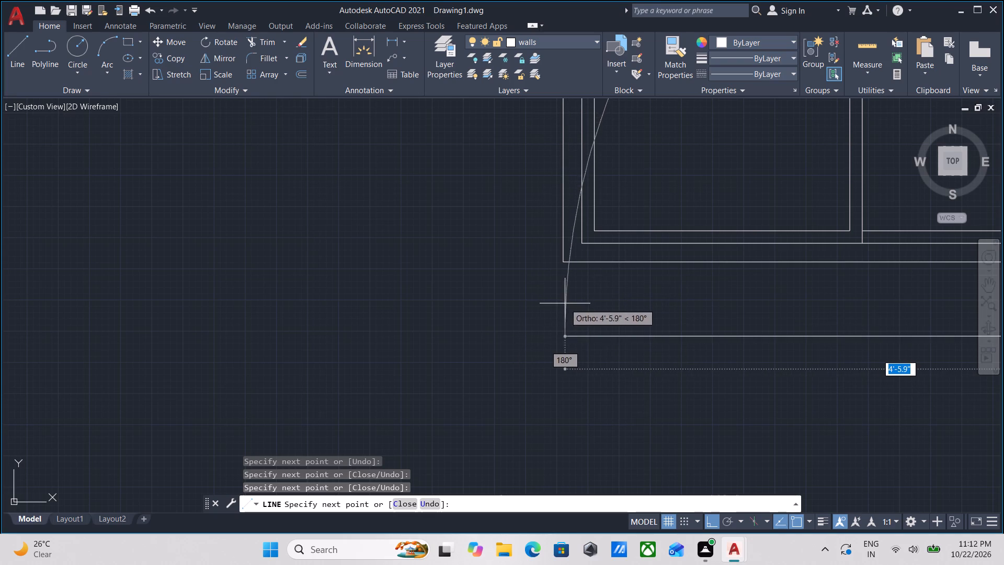
{"action": "scroll", "coordinate": [582, 266], "scroll_direction": "down", "scroll_amount": 3}
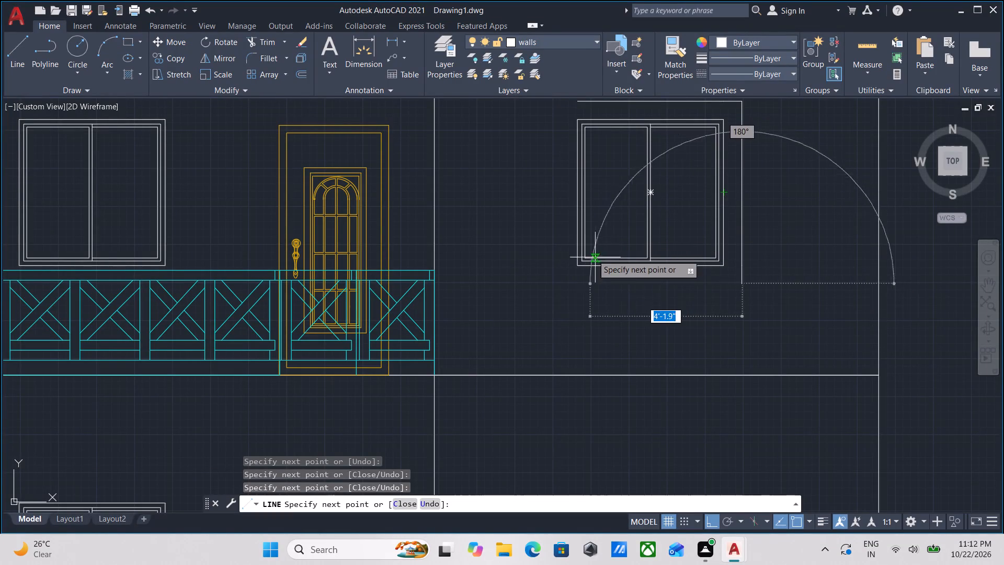
{"action": "scroll", "coordinate": [613, 269], "scroll_direction": "up", "scroll_amount": 2}
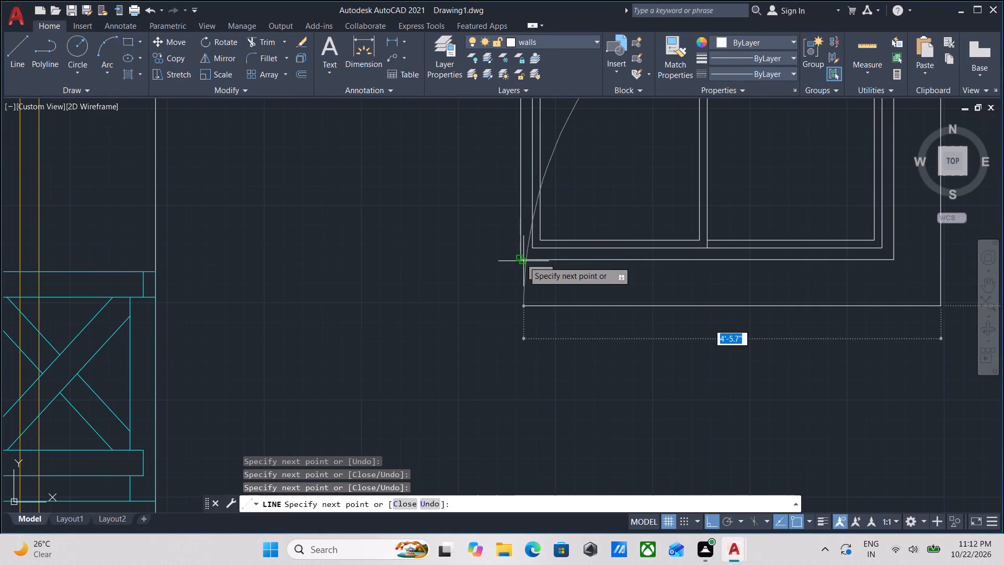
{"action": "left_click", "coordinate": [519, 300]}
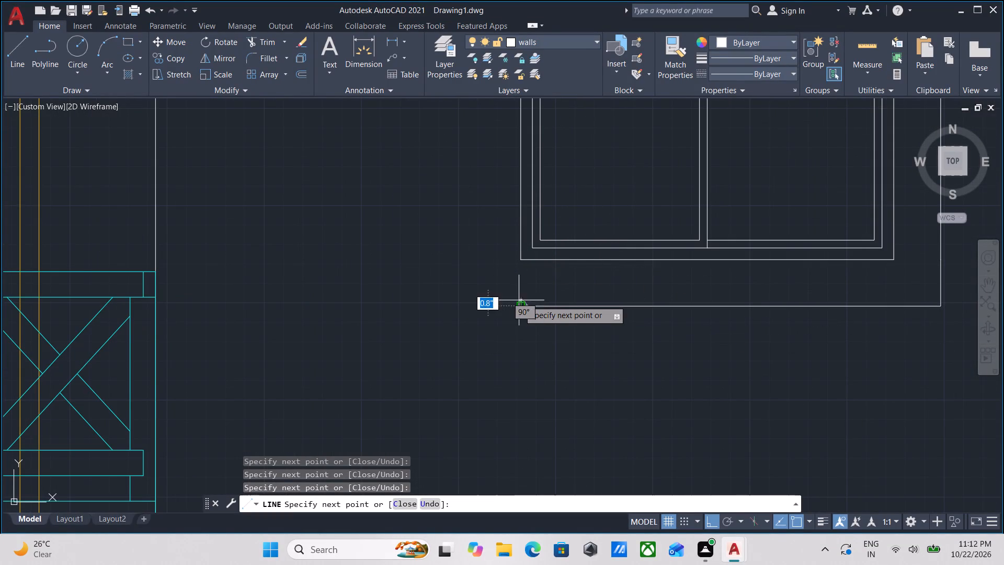
{"action": "left_click", "coordinate": [474, 301]}
Run the surround's left side up 4'-6" plus 6" and close it with a 6" line to the top line's start.
{"action": "scroll", "coordinate": [475, 130], "scroll_direction": "down", "scroll_amount": 1}
{"action": "middle_click_drag", "start_coordinate": [475, 130], "coordinate": [470, 320]}
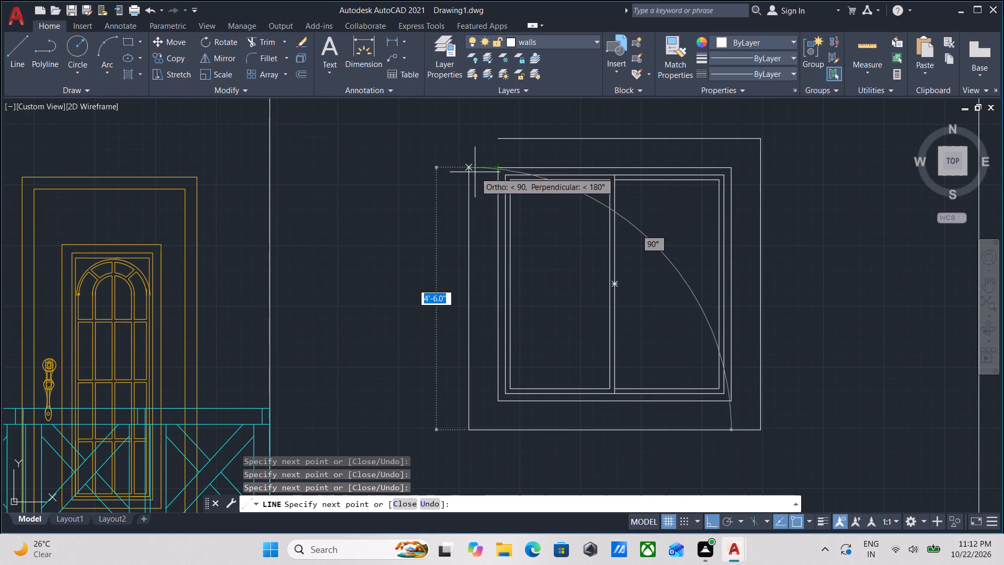
{"action": "left_click", "coordinate": [469, 168]}
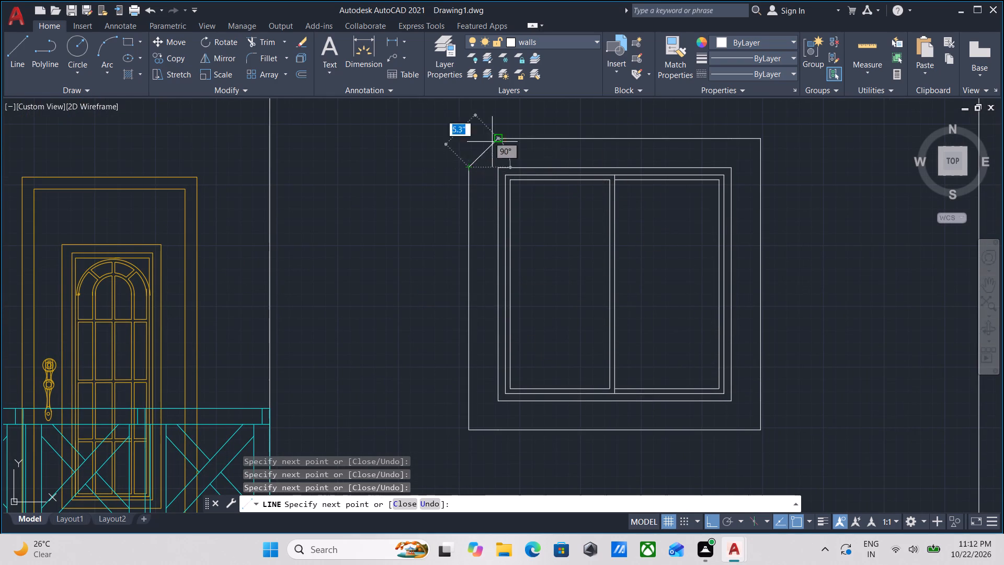
{"action": "left_click", "coordinate": [469, 139]}
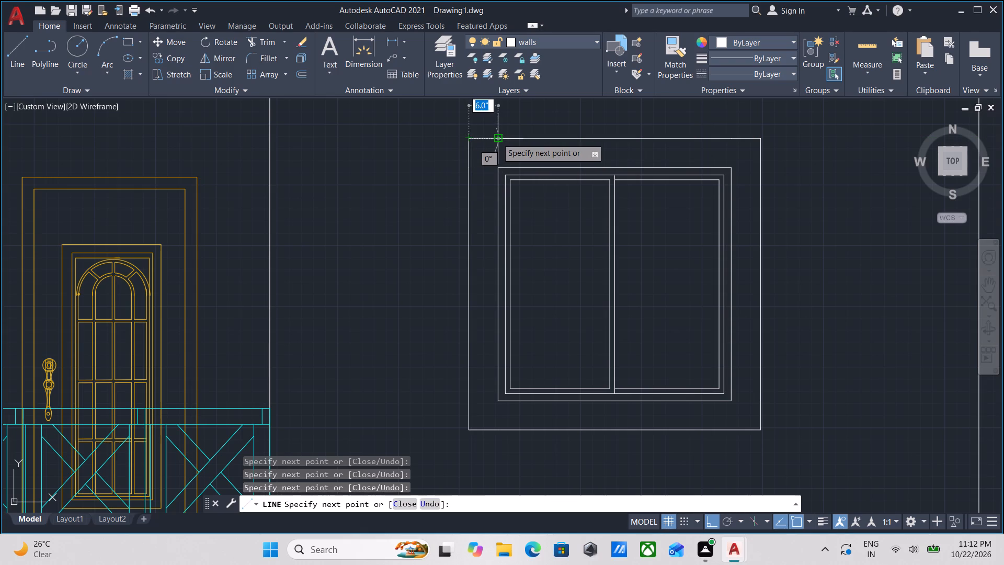
{"action": "left_click", "coordinate": [497, 138]}
{"action": "key", "text": "Escape"}
Join all the line segments of the window surround into one polyline.
{"action": "scroll", "coordinate": [497, 138], "scroll_direction": "down", "scroll_amount": 1}
{"action": "scroll", "coordinate": [644, 359], "scroll_direction": "up", "scroll_amount": 2}
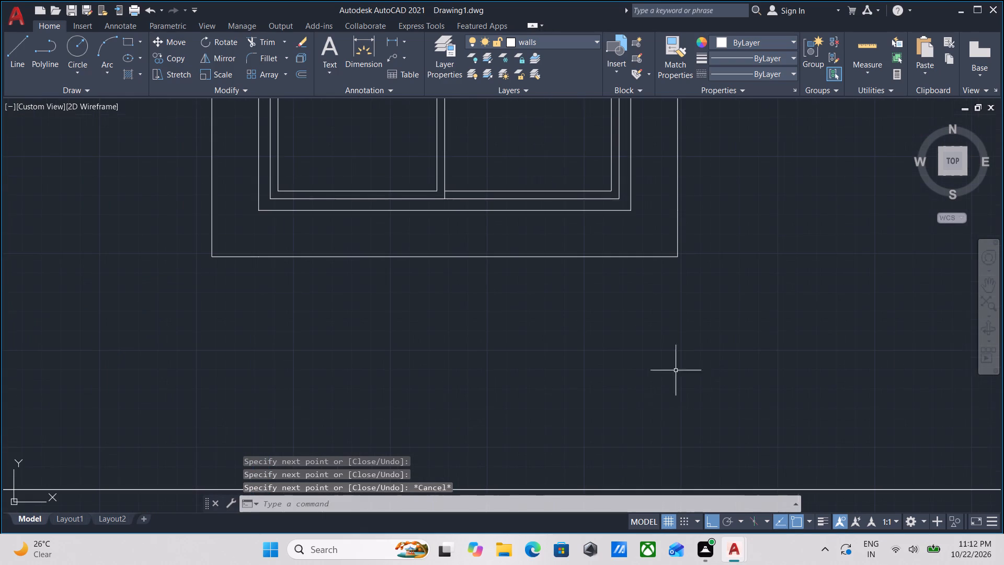
{"action": "left_click", "coordinate": [726, 354]}
{"action": "left_click", "coordinate": [663, 199]}
{"action": "scroll", "coordinate": [598, 247], "scroll_direction": "down", "scroll_amount": 1}
{"action": "middle_click_drag", "start_coordinate": [599, 255], "coordinate": [635, 424]}
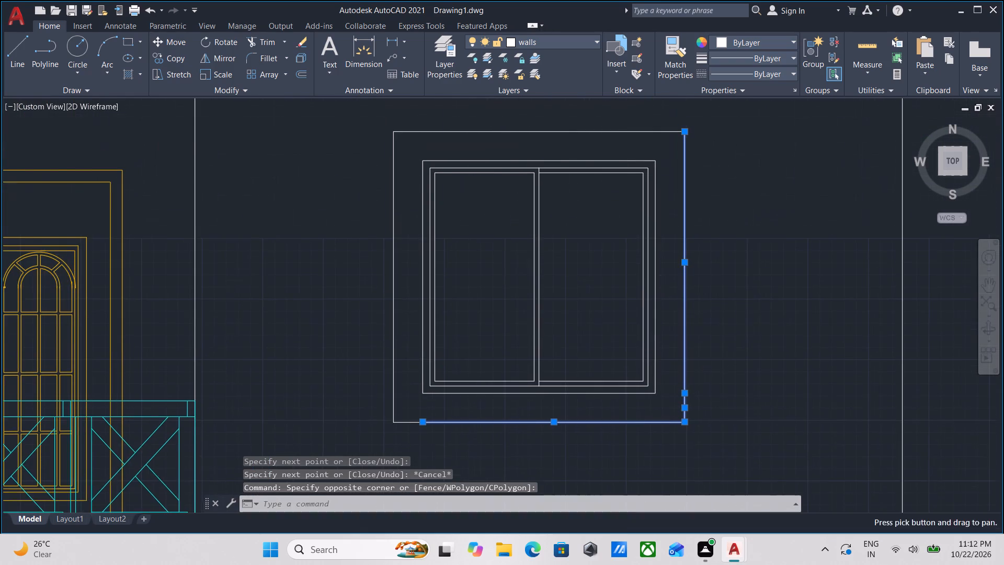
{"action": "scroll", "coordinate": [419, 382], "scroll_direction": "down", "scroll_amount": 1}
{"action": "middle_click_drag", "start_coordinate": [419, 382], "coordinate": [427, 319]}
{"action": "scroll", "coordinate": [427, 319], "scroll_direction": "up", "scroll_amount": 1}
{"action": "left_click_drag", "start_coordinate": [421, 383], "coordinate": [413, 369]}
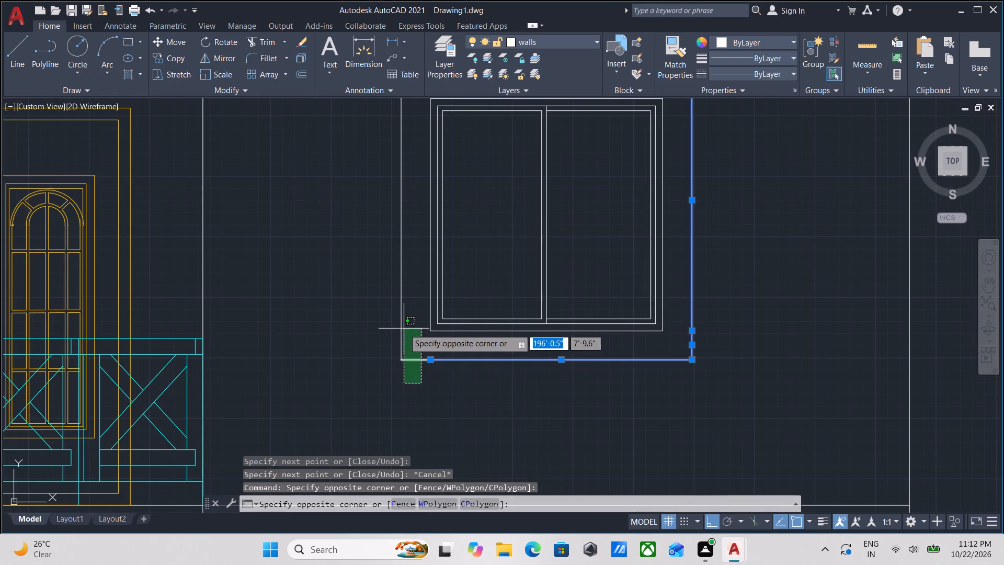
{"action": "left_click", "coordinate": [383, 308]}
{"action": "middle_click_drag", "start_coordinate": [385, 289], "coordinate": [348, 420]}
{"action": "left_click", "coordinate": [398, 211]}
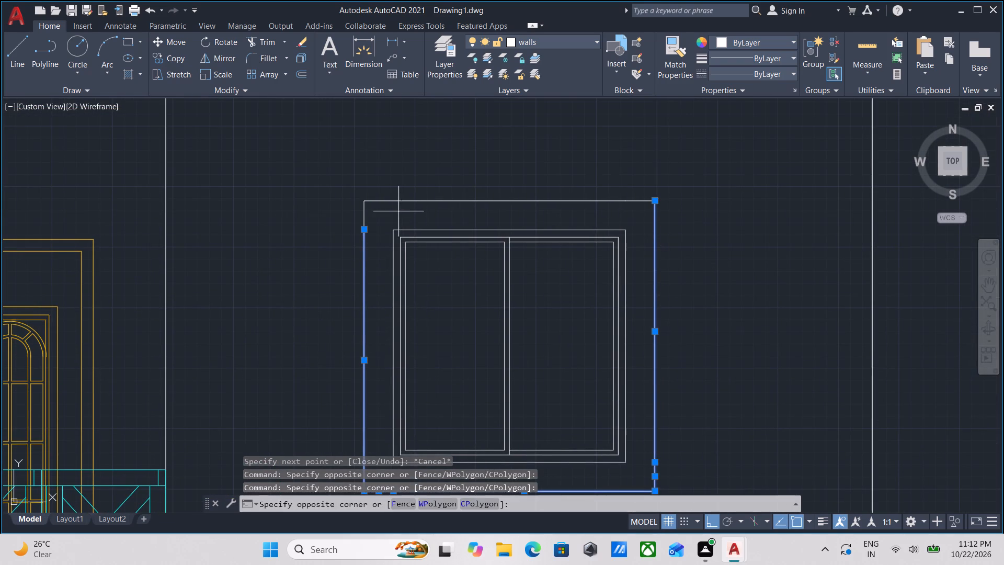
{"action": "left_click", "coordinate": [324, 170]}
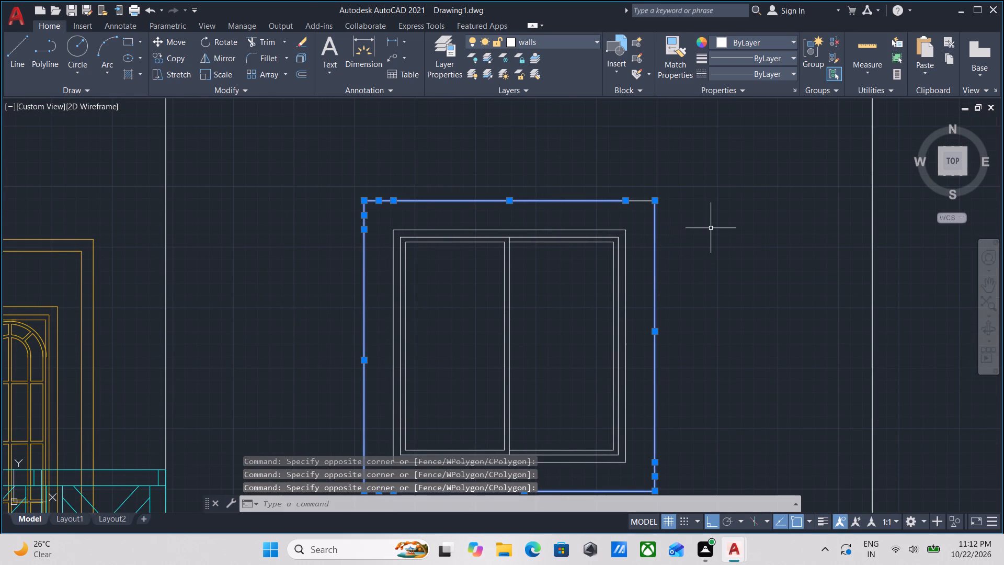
{"action": "type", "text": "JOIN"}
{"action": "key", "text": "Return"}
{"action": "scroll", "coordinate": [586, 221], "scroll_direction": "down", "scroll_amount": 1}
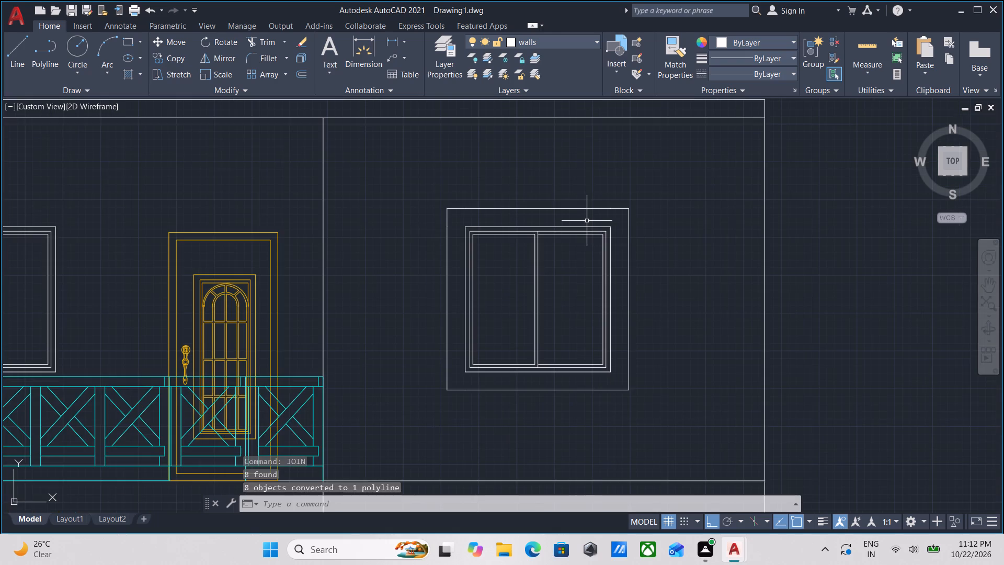
Join the leftover segment at the top right corner of the first-floor window surround into the surround's polyline.
{"action": "scroll", "coordinate": [587, 221], "scroll_direction": "up", "scroll_amount": 2}
{"action": "left_click", "coordinate": [587, 221]}
{"action": "left_click", "coordinate": [516, 180]}
{"action": "scroll", "coordinate": [516, 180], "scroll_direction": "down", "scroll_amount": 2}
{"action": "middle_click_drag", "start_coordinate": [516, 180], "coordinate": [521, 180]}
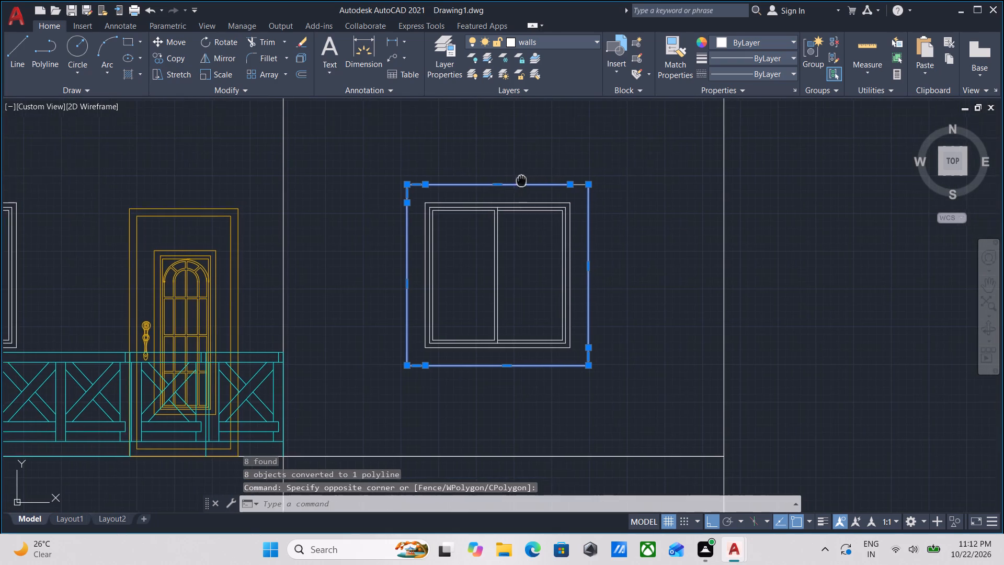
{"action": "middle_click_drag", "start_coordinate": [521, 180], "coordinate": [522, 180]}
{"action": "scroll", "coordinate": [642, 197], "scroll_direction": "up", "scroll_amount": 3}
{"action": "left_click_drag", "start_coordinate": [490, 168], "coordinate": [487, 158]}
{"action": "left_click", "coordinate": [446, 116]}
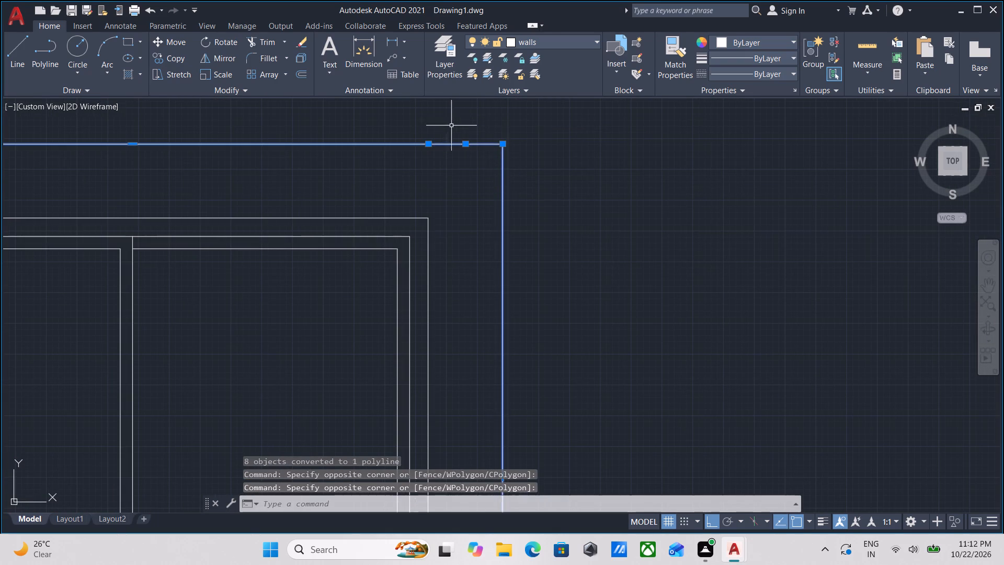
{"action": "scroll", "coordinate": [451, 126], "scroll_direction": "down", "scroll_amount": 2}
{"action": "middle_click_drag", "start_coordinate": [453, 129], "coordinate": [522, 221]}
{"action": "type", "text": "JO"}
{"action": "type", "text": "IN"}
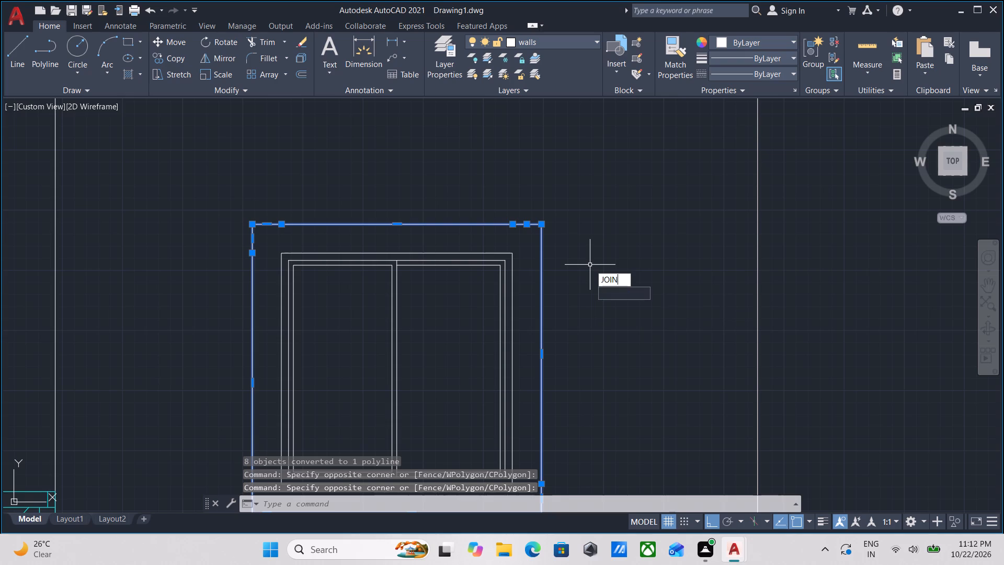
{"action": "key", "text": "Return"}
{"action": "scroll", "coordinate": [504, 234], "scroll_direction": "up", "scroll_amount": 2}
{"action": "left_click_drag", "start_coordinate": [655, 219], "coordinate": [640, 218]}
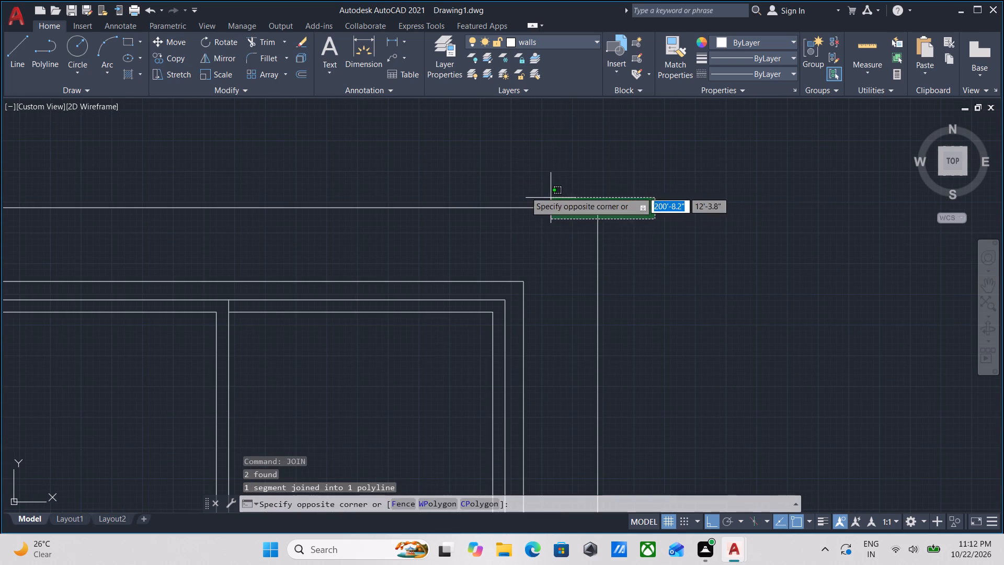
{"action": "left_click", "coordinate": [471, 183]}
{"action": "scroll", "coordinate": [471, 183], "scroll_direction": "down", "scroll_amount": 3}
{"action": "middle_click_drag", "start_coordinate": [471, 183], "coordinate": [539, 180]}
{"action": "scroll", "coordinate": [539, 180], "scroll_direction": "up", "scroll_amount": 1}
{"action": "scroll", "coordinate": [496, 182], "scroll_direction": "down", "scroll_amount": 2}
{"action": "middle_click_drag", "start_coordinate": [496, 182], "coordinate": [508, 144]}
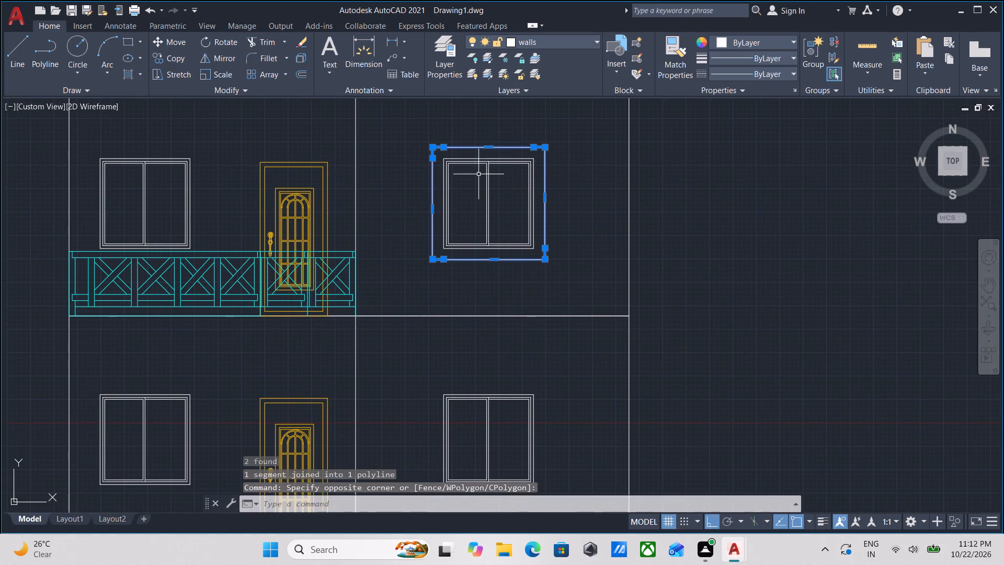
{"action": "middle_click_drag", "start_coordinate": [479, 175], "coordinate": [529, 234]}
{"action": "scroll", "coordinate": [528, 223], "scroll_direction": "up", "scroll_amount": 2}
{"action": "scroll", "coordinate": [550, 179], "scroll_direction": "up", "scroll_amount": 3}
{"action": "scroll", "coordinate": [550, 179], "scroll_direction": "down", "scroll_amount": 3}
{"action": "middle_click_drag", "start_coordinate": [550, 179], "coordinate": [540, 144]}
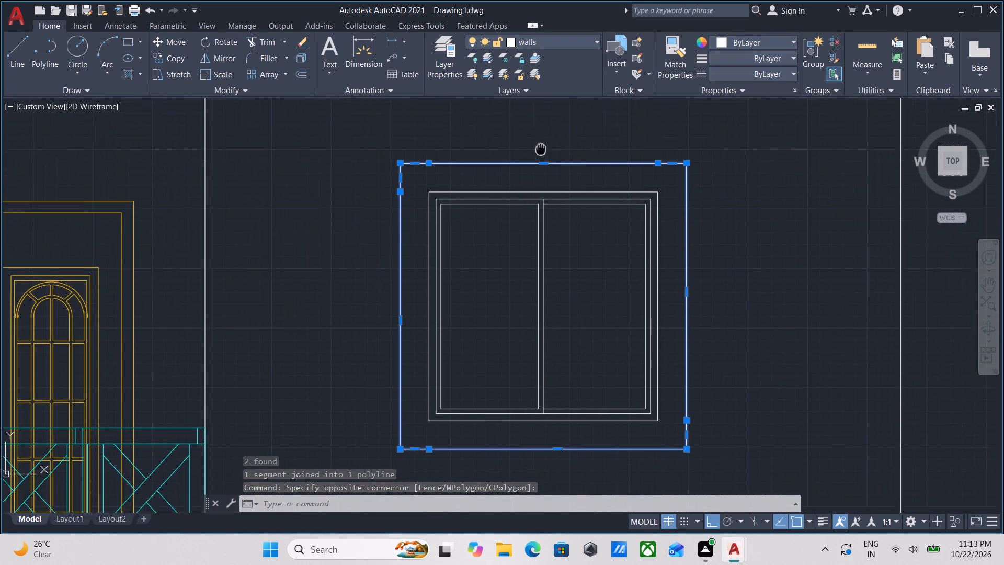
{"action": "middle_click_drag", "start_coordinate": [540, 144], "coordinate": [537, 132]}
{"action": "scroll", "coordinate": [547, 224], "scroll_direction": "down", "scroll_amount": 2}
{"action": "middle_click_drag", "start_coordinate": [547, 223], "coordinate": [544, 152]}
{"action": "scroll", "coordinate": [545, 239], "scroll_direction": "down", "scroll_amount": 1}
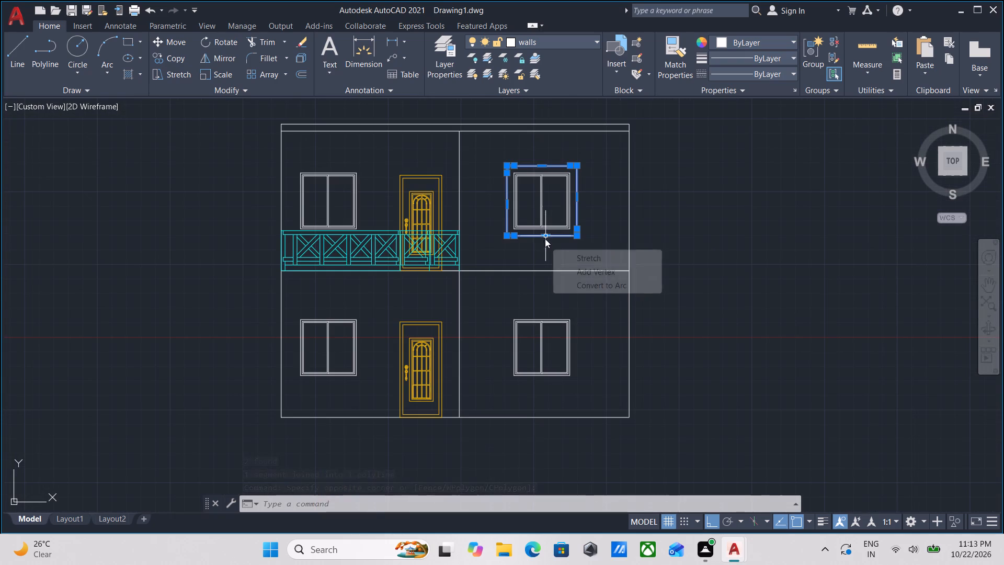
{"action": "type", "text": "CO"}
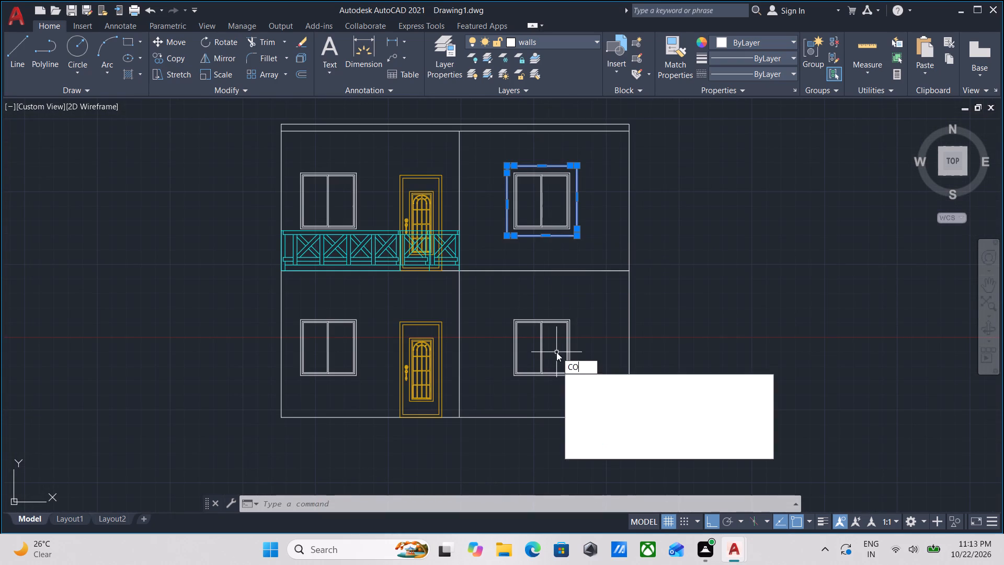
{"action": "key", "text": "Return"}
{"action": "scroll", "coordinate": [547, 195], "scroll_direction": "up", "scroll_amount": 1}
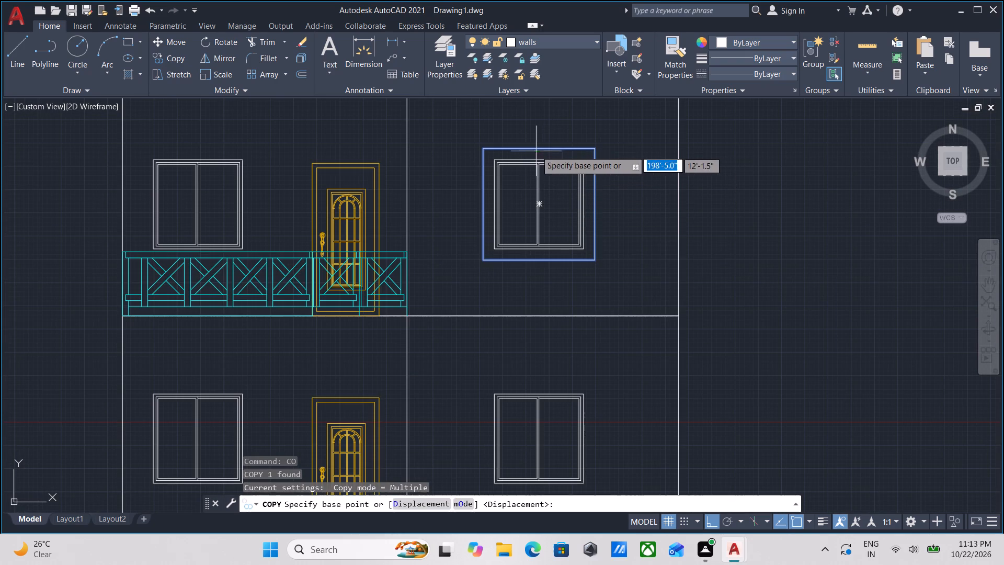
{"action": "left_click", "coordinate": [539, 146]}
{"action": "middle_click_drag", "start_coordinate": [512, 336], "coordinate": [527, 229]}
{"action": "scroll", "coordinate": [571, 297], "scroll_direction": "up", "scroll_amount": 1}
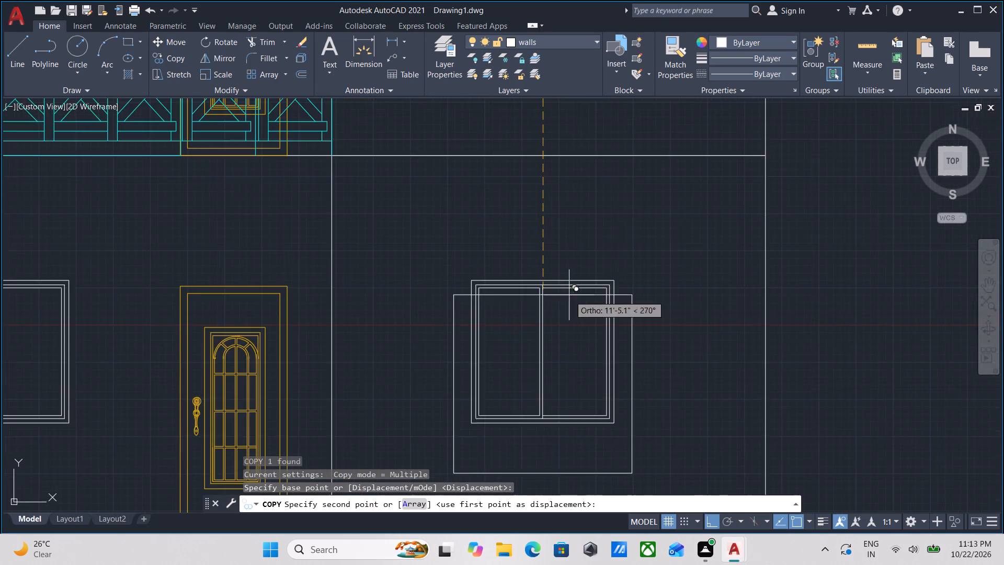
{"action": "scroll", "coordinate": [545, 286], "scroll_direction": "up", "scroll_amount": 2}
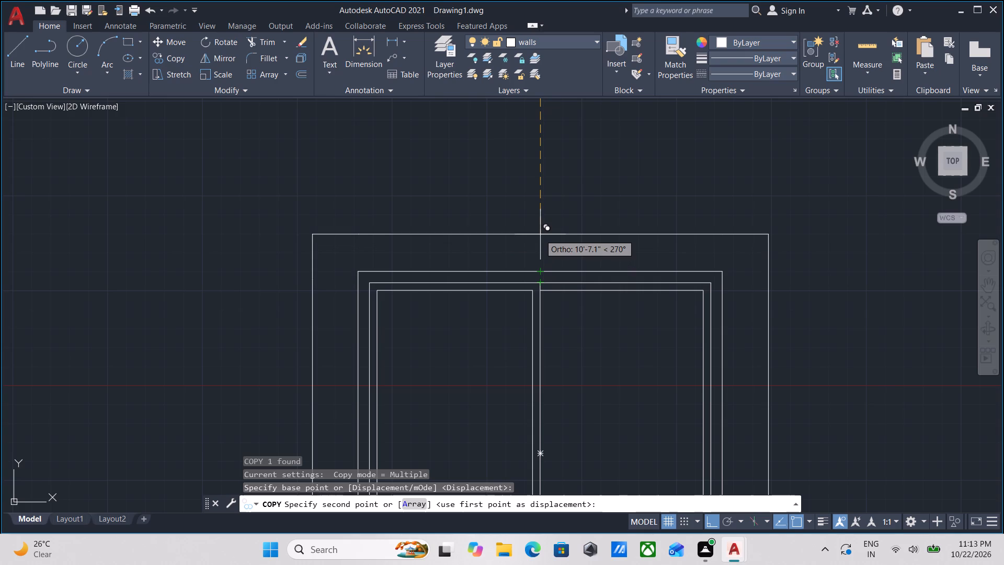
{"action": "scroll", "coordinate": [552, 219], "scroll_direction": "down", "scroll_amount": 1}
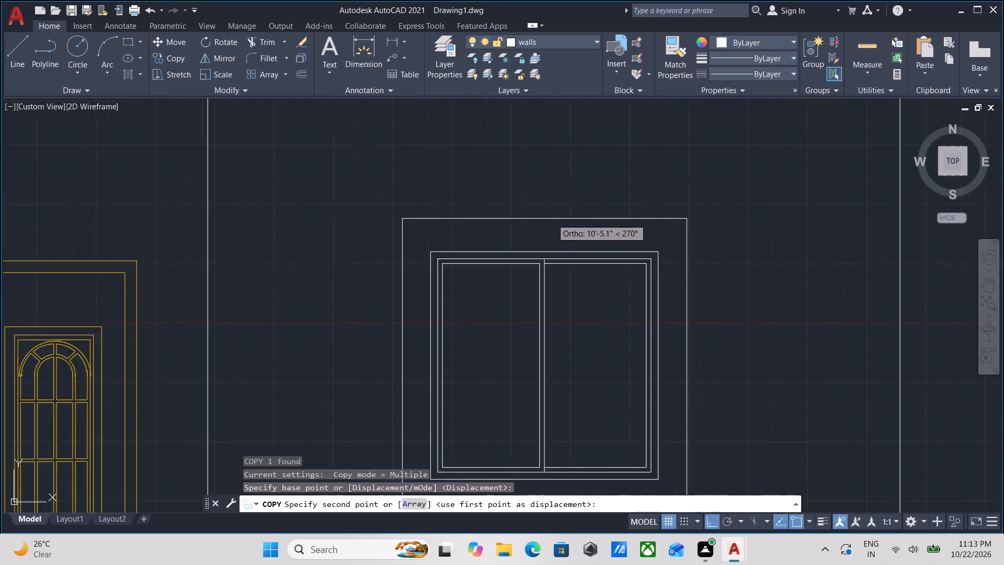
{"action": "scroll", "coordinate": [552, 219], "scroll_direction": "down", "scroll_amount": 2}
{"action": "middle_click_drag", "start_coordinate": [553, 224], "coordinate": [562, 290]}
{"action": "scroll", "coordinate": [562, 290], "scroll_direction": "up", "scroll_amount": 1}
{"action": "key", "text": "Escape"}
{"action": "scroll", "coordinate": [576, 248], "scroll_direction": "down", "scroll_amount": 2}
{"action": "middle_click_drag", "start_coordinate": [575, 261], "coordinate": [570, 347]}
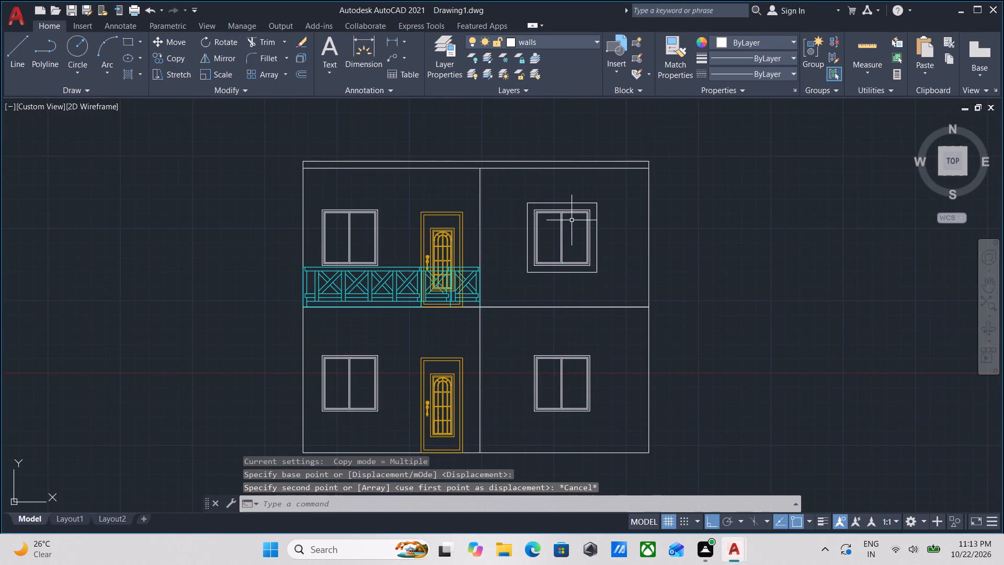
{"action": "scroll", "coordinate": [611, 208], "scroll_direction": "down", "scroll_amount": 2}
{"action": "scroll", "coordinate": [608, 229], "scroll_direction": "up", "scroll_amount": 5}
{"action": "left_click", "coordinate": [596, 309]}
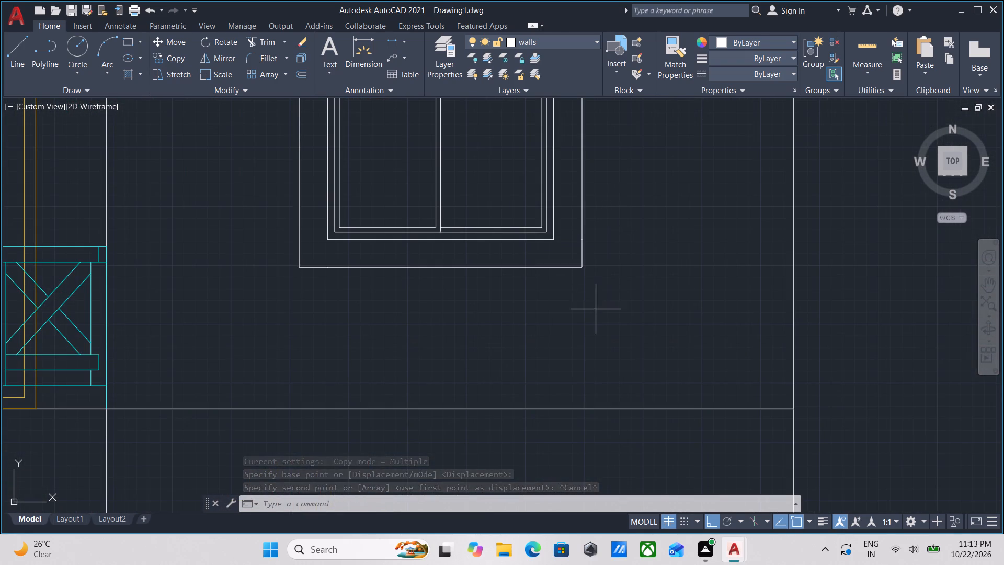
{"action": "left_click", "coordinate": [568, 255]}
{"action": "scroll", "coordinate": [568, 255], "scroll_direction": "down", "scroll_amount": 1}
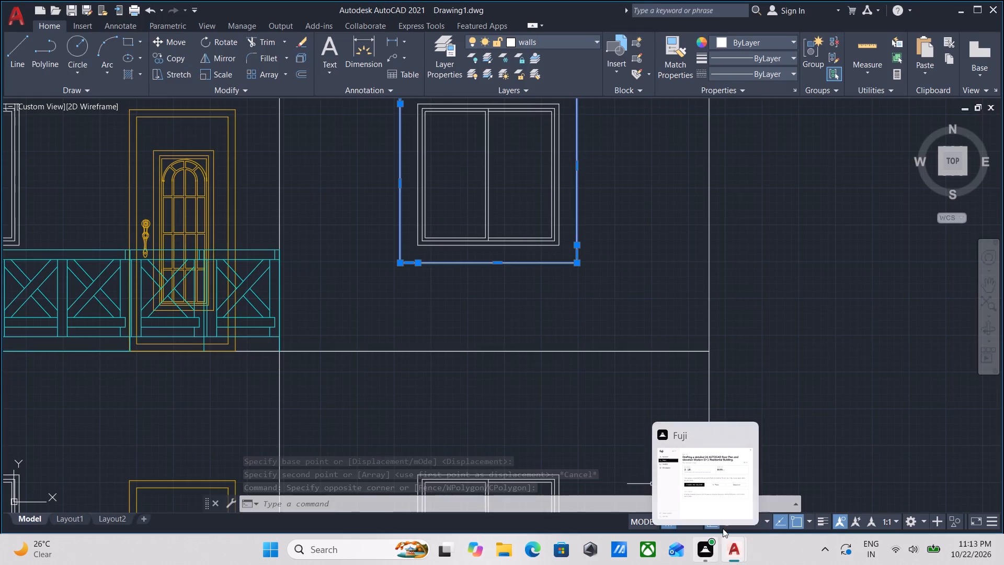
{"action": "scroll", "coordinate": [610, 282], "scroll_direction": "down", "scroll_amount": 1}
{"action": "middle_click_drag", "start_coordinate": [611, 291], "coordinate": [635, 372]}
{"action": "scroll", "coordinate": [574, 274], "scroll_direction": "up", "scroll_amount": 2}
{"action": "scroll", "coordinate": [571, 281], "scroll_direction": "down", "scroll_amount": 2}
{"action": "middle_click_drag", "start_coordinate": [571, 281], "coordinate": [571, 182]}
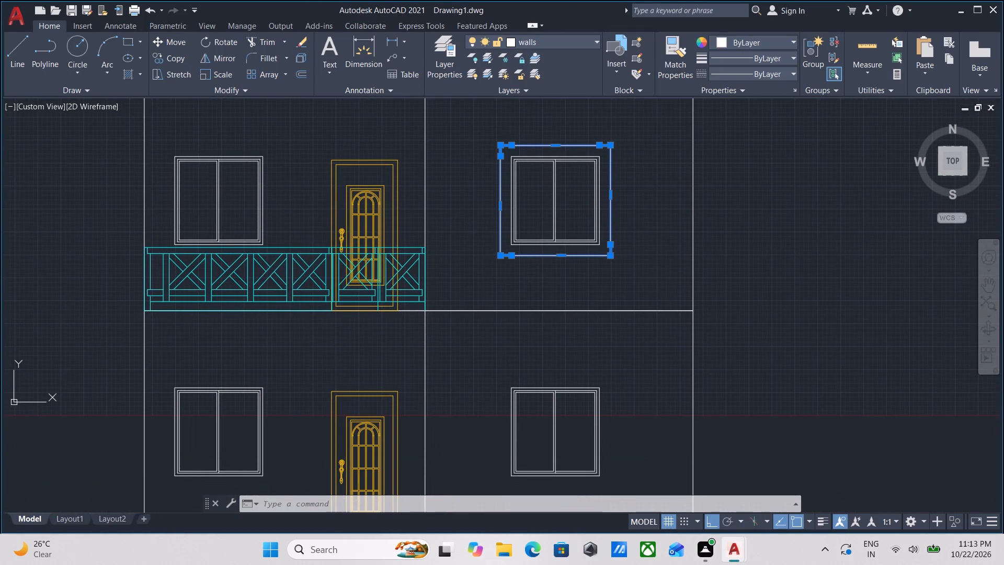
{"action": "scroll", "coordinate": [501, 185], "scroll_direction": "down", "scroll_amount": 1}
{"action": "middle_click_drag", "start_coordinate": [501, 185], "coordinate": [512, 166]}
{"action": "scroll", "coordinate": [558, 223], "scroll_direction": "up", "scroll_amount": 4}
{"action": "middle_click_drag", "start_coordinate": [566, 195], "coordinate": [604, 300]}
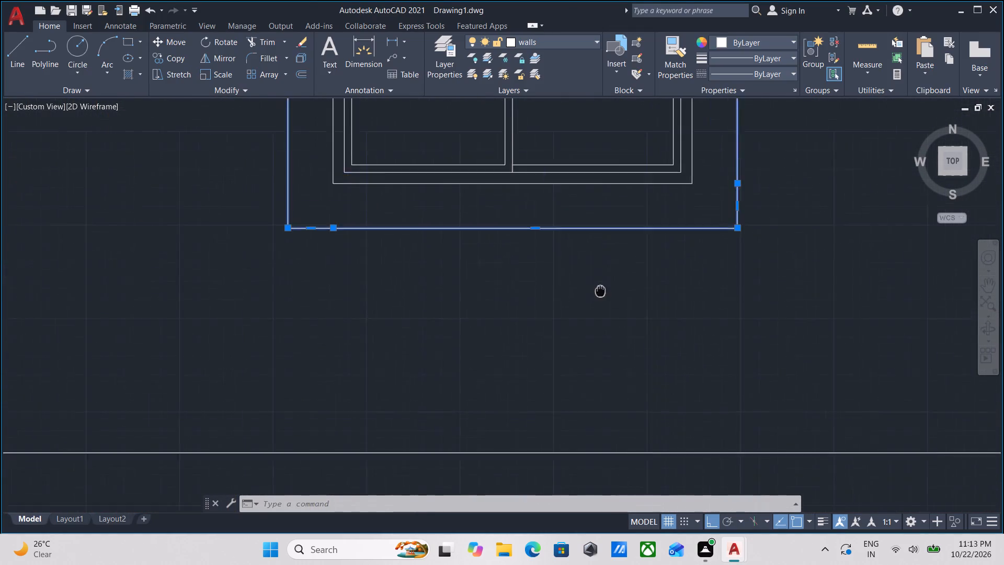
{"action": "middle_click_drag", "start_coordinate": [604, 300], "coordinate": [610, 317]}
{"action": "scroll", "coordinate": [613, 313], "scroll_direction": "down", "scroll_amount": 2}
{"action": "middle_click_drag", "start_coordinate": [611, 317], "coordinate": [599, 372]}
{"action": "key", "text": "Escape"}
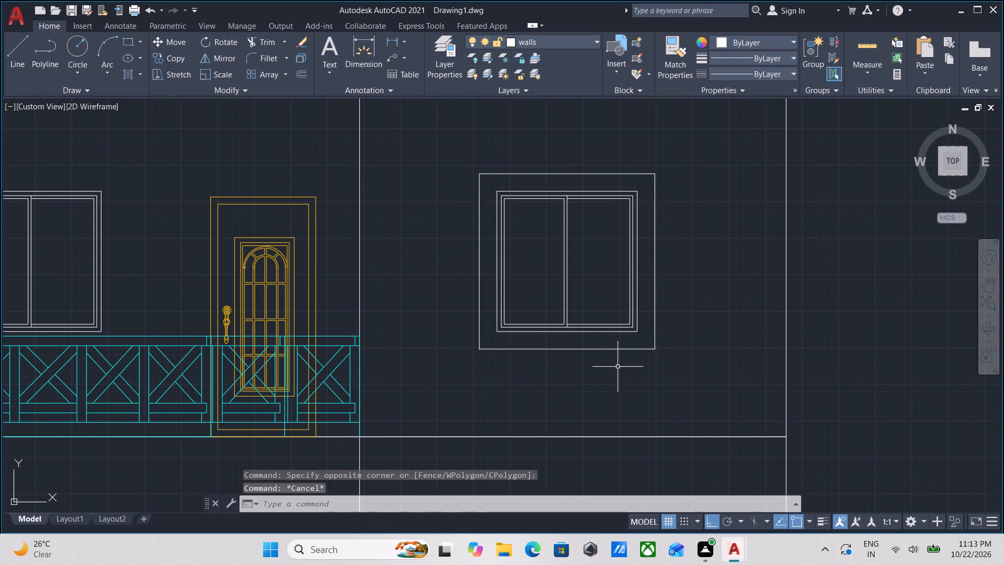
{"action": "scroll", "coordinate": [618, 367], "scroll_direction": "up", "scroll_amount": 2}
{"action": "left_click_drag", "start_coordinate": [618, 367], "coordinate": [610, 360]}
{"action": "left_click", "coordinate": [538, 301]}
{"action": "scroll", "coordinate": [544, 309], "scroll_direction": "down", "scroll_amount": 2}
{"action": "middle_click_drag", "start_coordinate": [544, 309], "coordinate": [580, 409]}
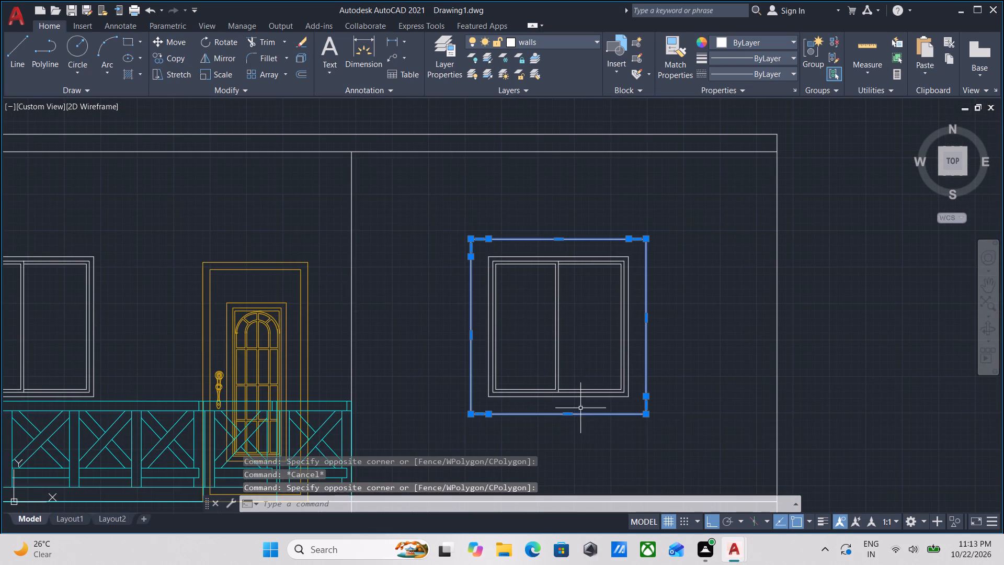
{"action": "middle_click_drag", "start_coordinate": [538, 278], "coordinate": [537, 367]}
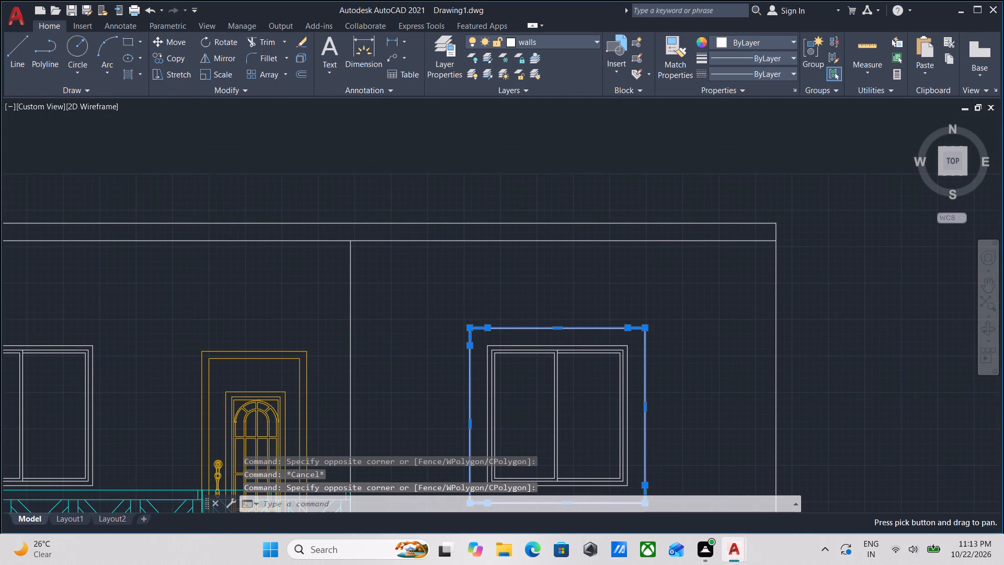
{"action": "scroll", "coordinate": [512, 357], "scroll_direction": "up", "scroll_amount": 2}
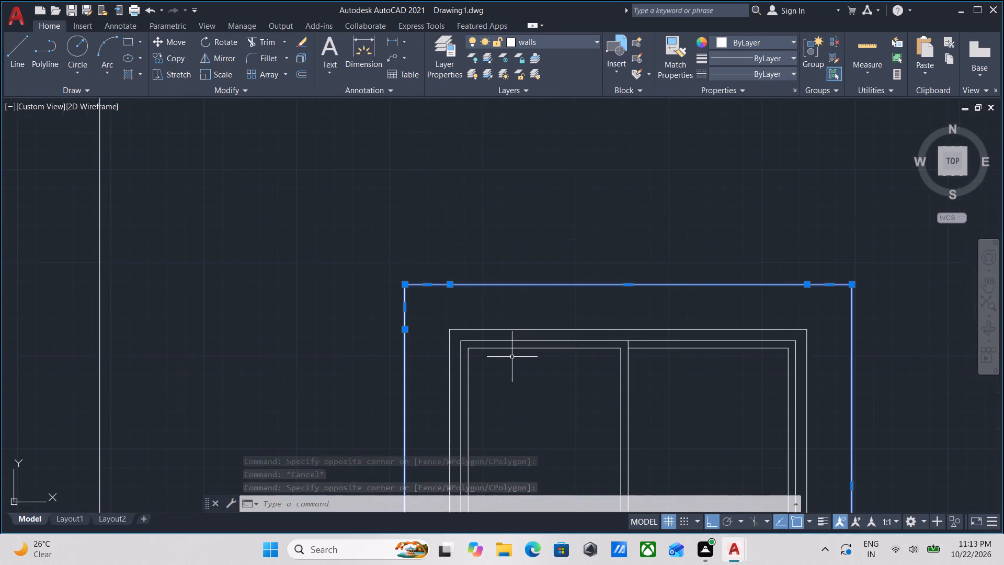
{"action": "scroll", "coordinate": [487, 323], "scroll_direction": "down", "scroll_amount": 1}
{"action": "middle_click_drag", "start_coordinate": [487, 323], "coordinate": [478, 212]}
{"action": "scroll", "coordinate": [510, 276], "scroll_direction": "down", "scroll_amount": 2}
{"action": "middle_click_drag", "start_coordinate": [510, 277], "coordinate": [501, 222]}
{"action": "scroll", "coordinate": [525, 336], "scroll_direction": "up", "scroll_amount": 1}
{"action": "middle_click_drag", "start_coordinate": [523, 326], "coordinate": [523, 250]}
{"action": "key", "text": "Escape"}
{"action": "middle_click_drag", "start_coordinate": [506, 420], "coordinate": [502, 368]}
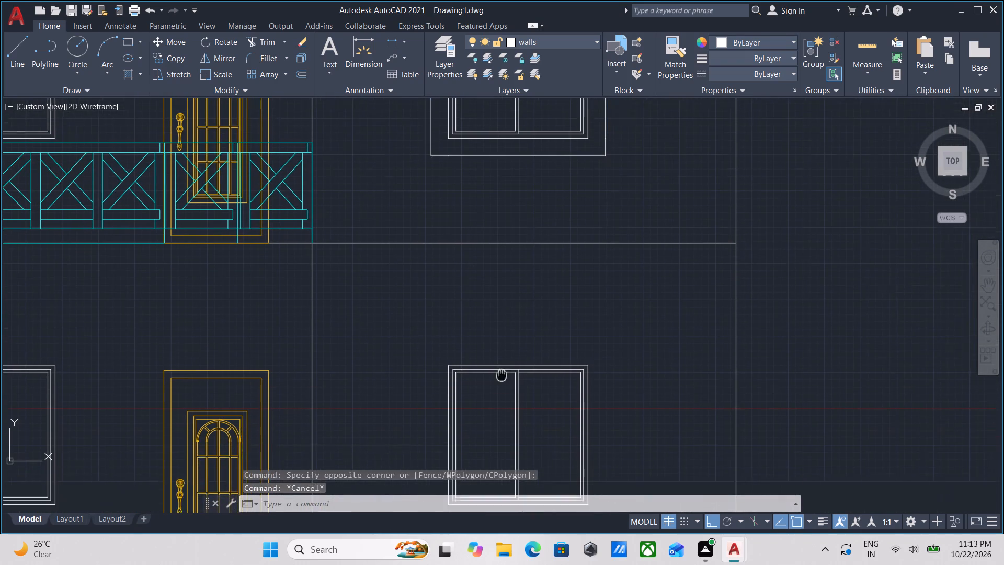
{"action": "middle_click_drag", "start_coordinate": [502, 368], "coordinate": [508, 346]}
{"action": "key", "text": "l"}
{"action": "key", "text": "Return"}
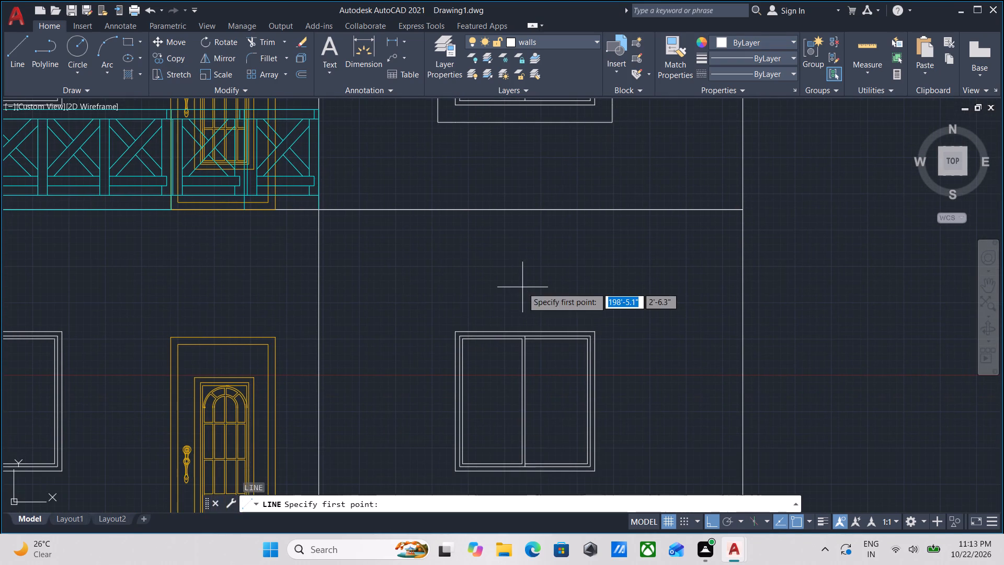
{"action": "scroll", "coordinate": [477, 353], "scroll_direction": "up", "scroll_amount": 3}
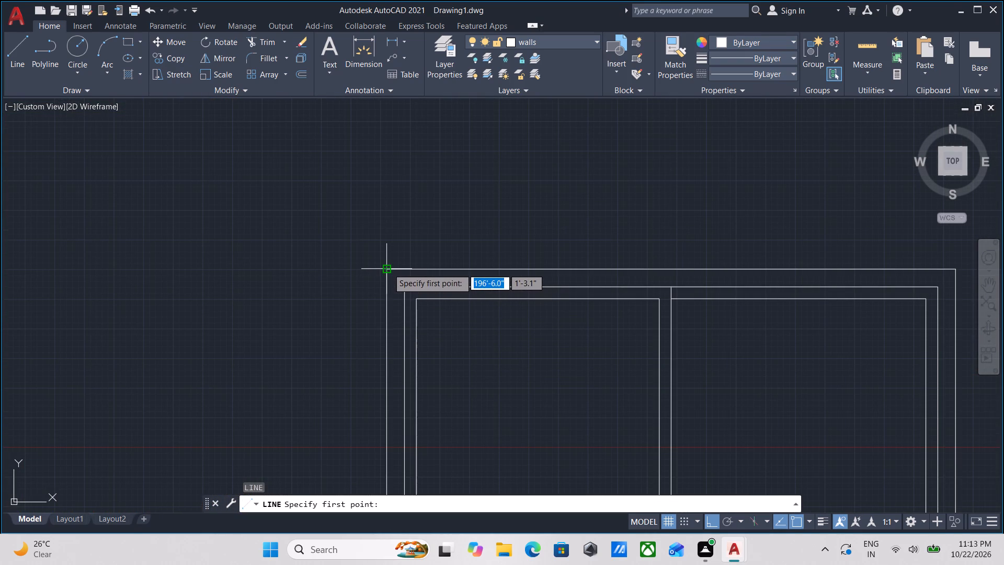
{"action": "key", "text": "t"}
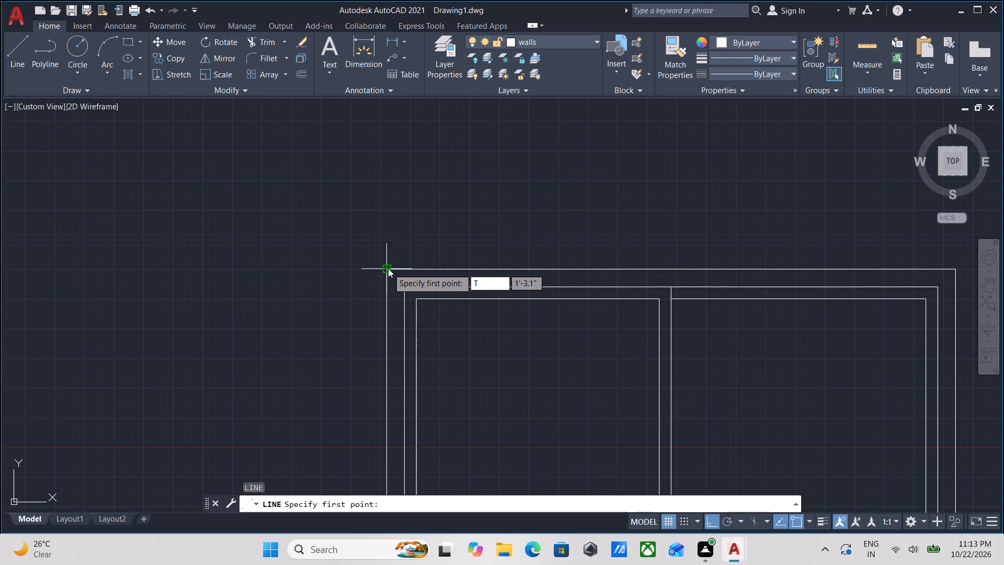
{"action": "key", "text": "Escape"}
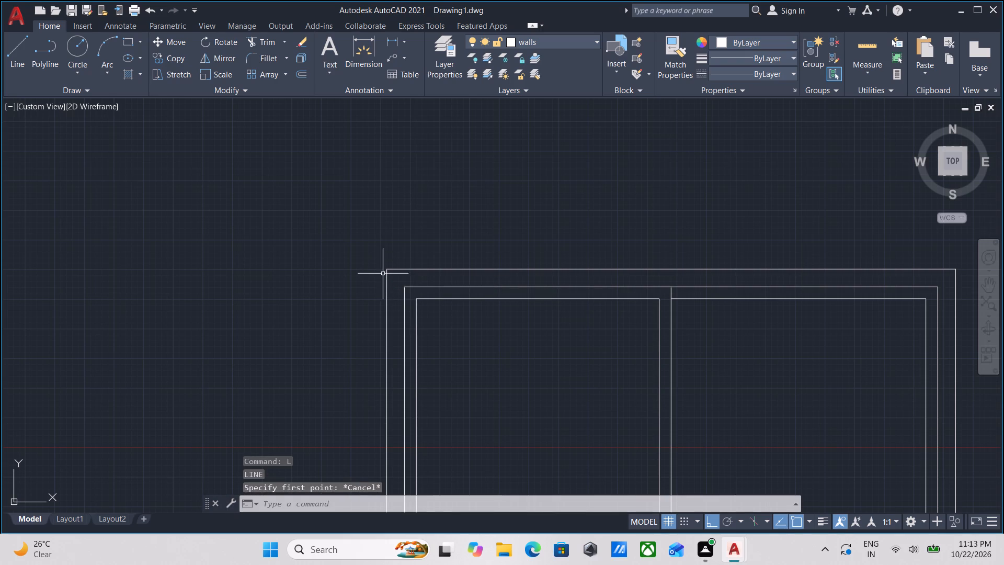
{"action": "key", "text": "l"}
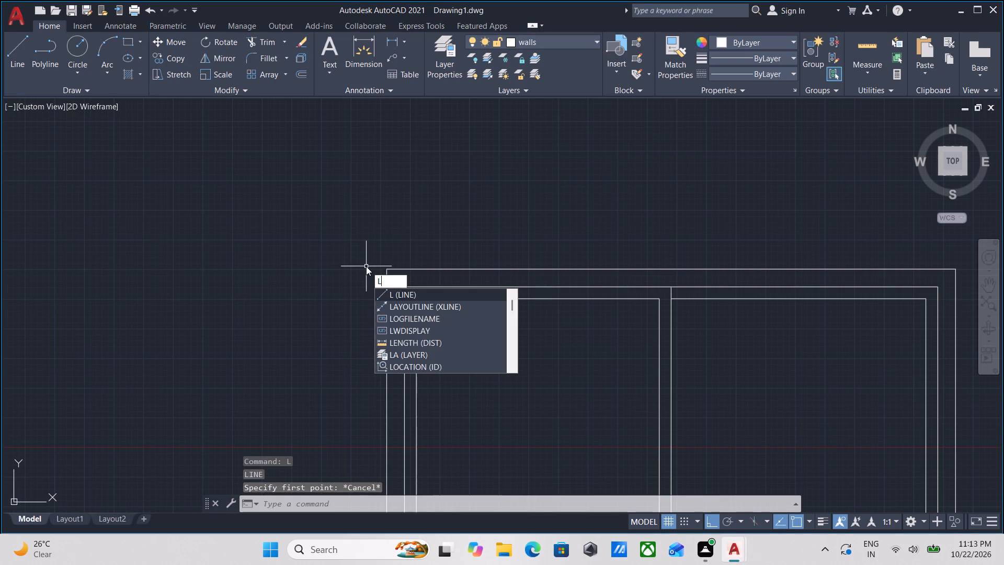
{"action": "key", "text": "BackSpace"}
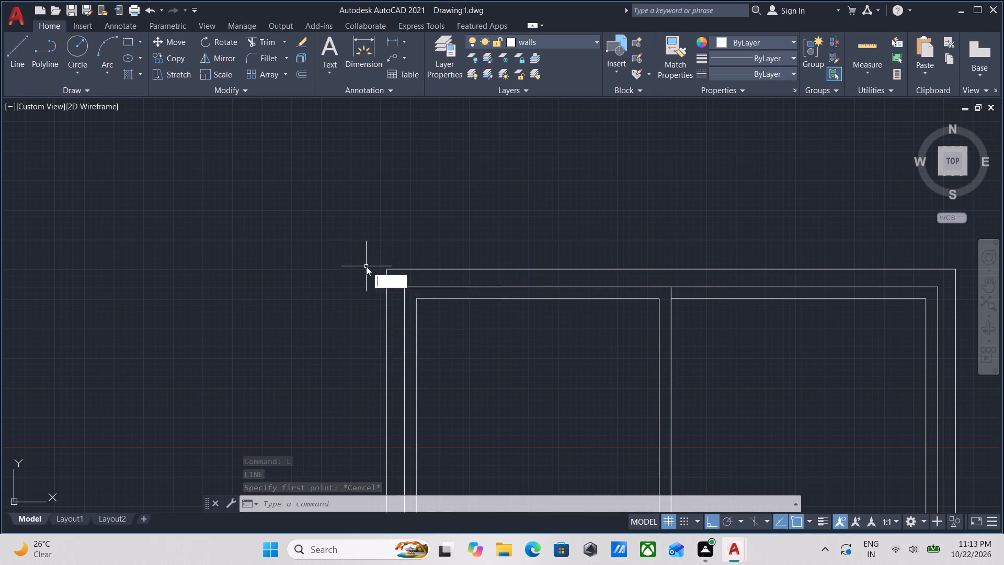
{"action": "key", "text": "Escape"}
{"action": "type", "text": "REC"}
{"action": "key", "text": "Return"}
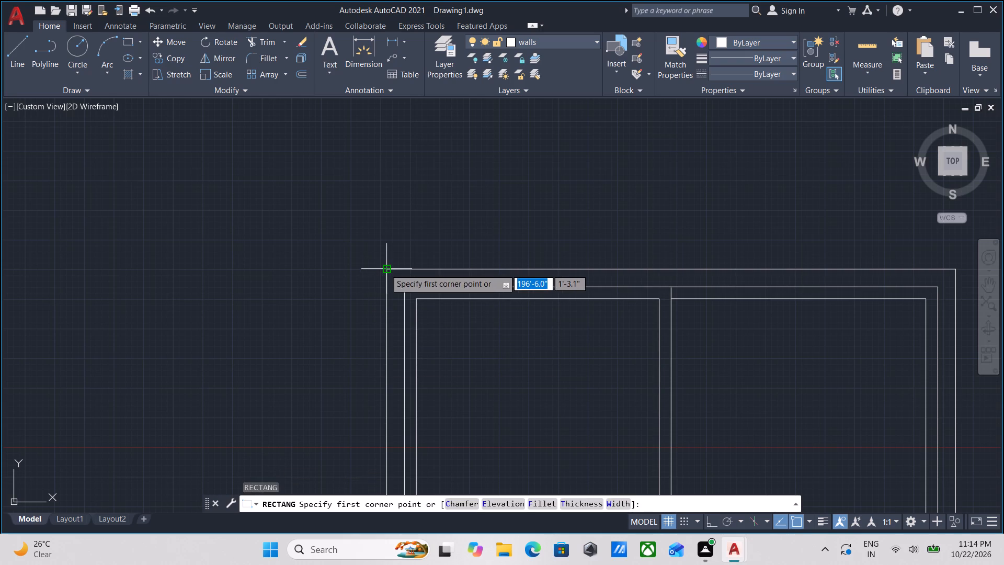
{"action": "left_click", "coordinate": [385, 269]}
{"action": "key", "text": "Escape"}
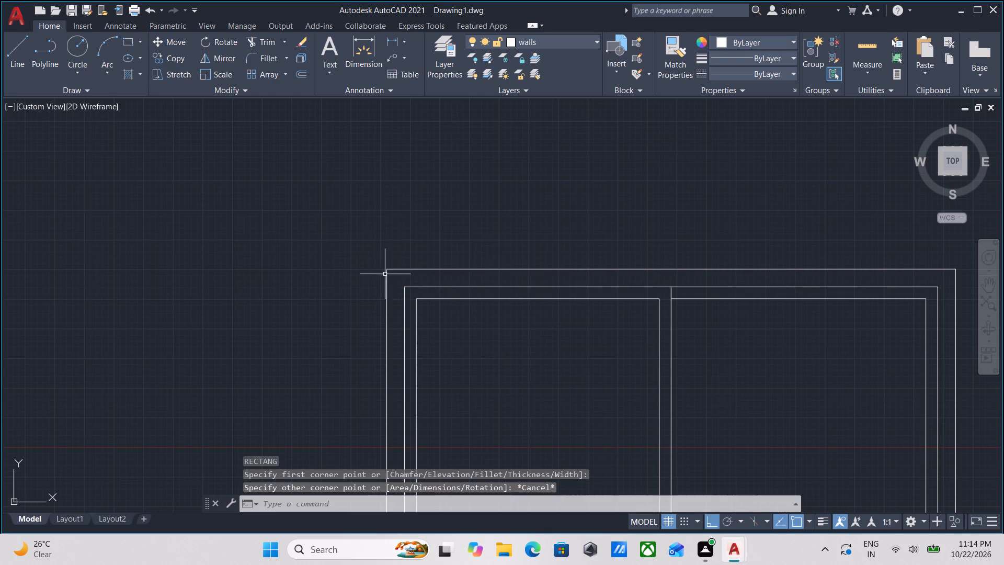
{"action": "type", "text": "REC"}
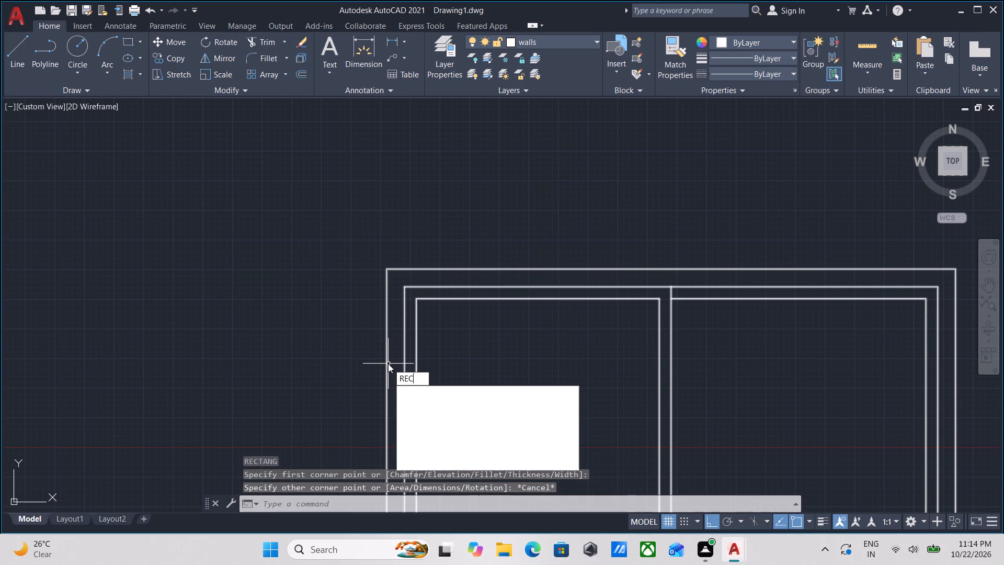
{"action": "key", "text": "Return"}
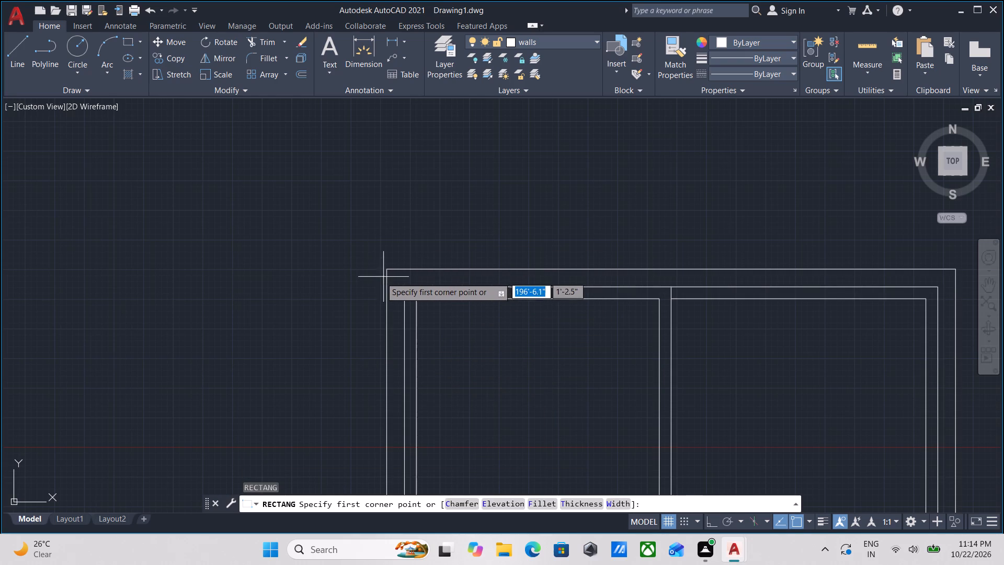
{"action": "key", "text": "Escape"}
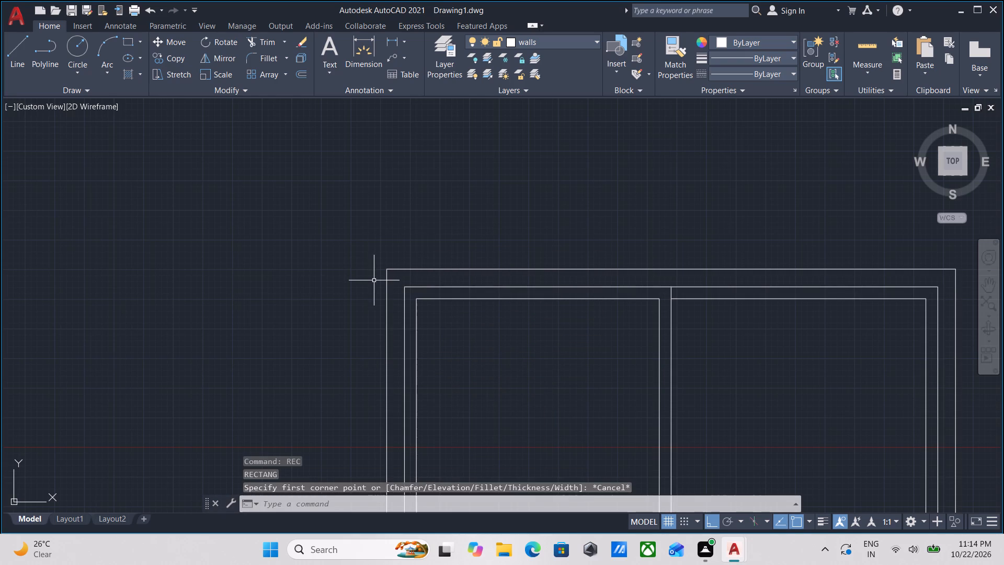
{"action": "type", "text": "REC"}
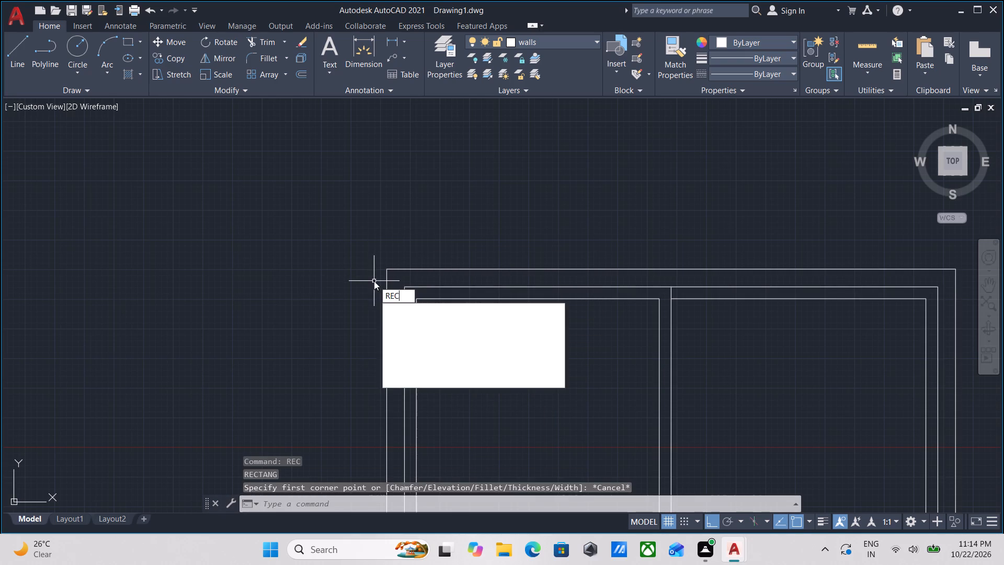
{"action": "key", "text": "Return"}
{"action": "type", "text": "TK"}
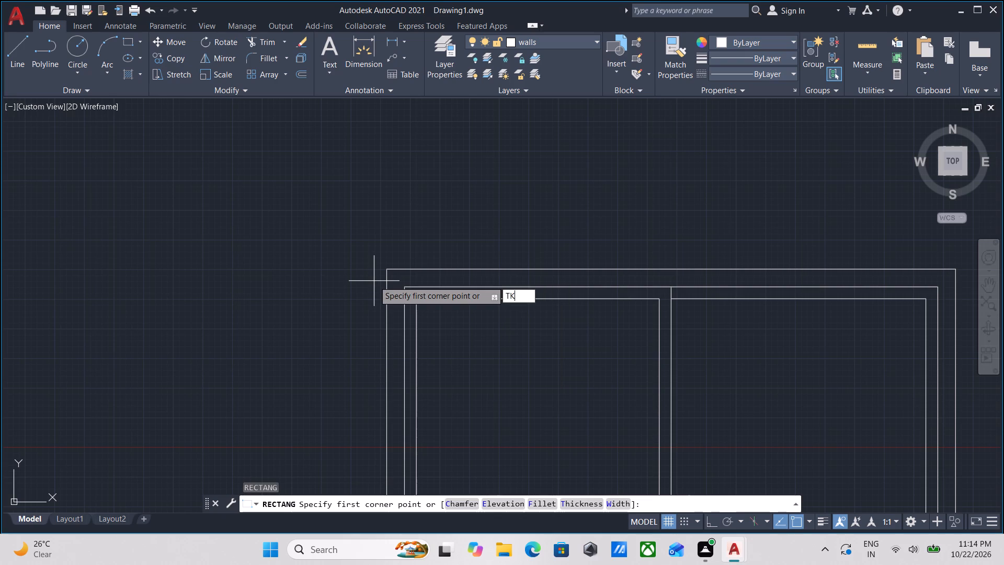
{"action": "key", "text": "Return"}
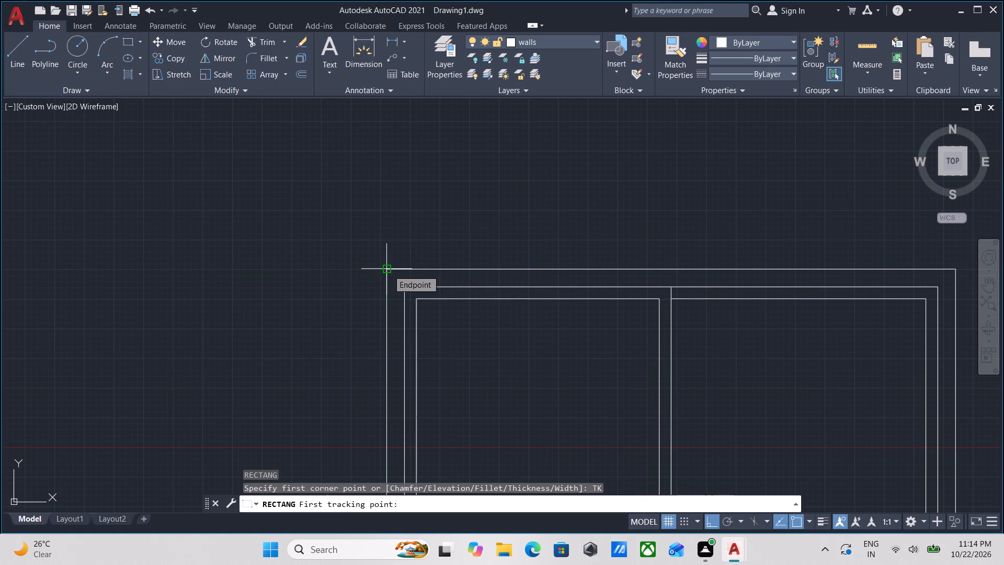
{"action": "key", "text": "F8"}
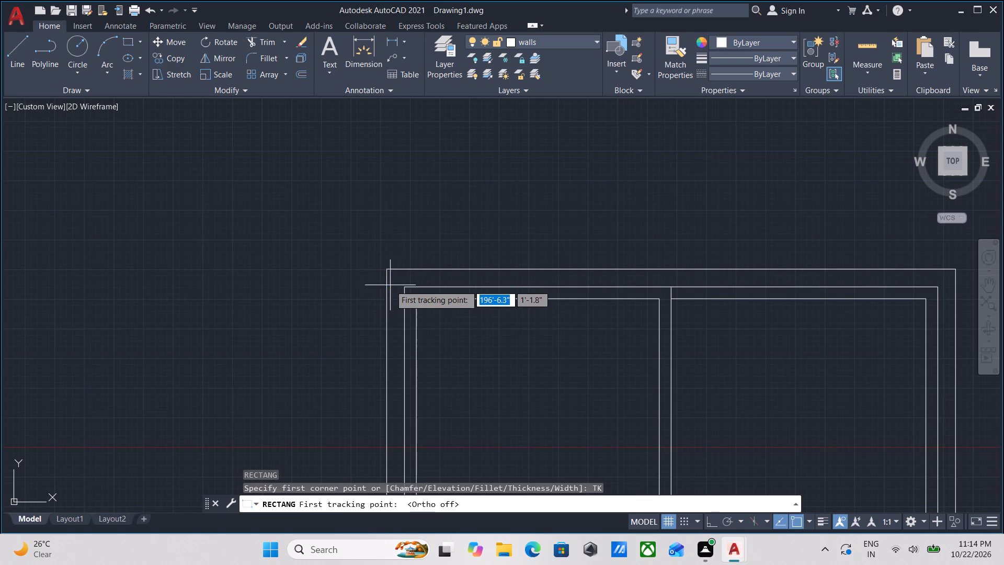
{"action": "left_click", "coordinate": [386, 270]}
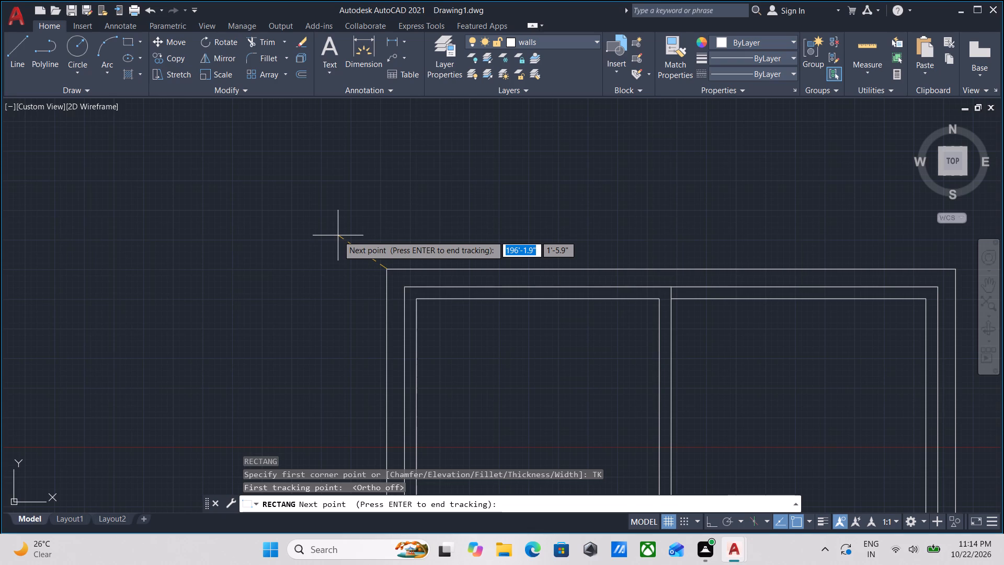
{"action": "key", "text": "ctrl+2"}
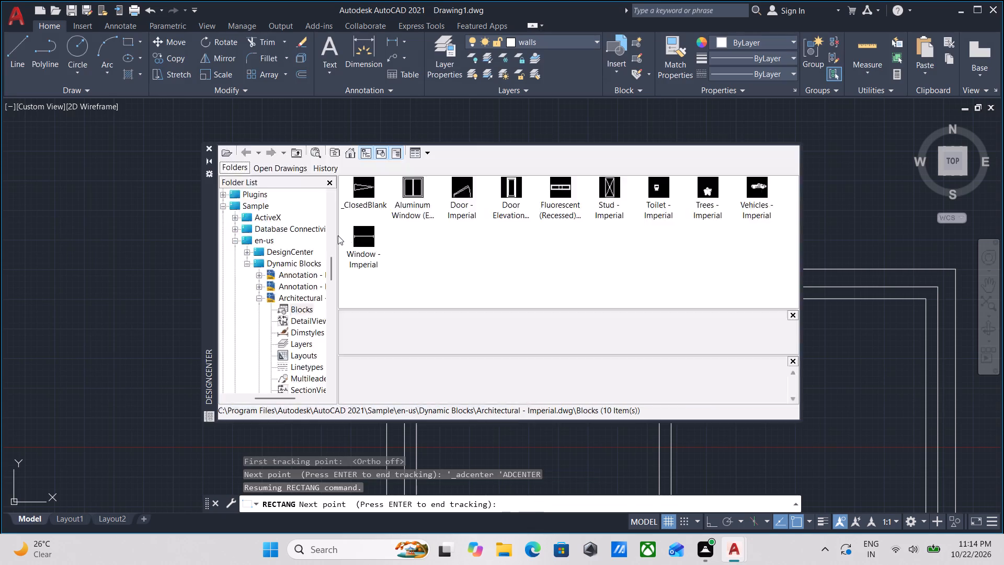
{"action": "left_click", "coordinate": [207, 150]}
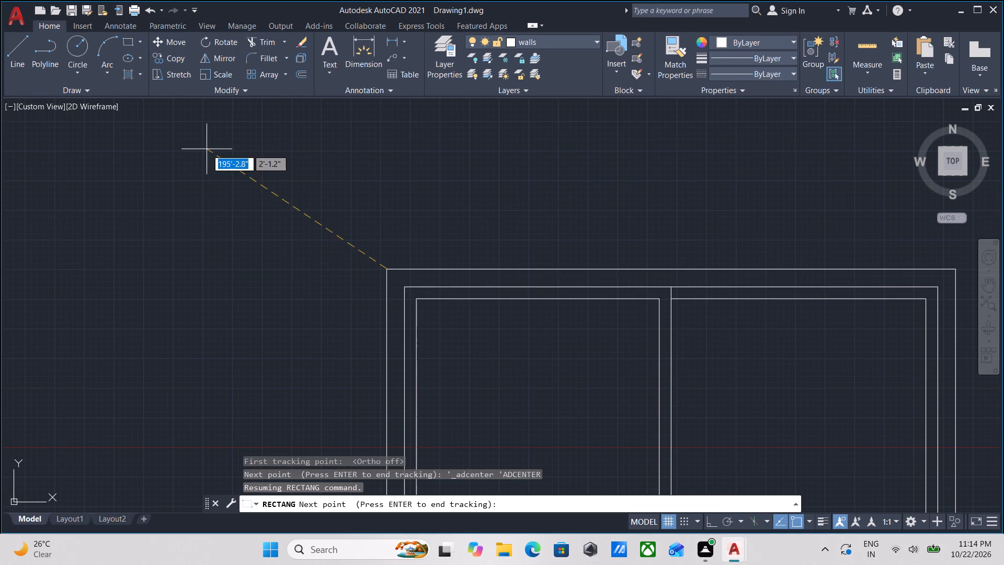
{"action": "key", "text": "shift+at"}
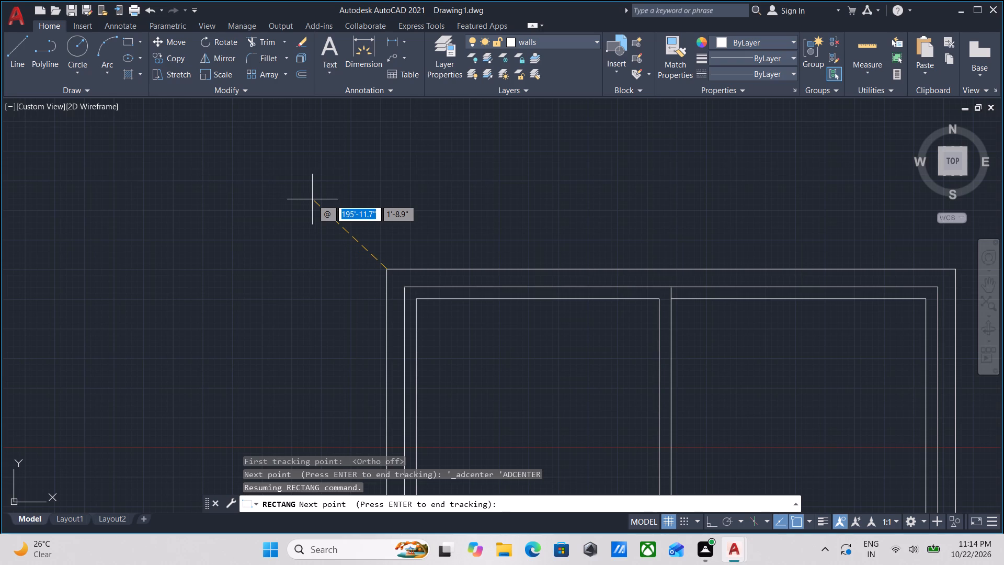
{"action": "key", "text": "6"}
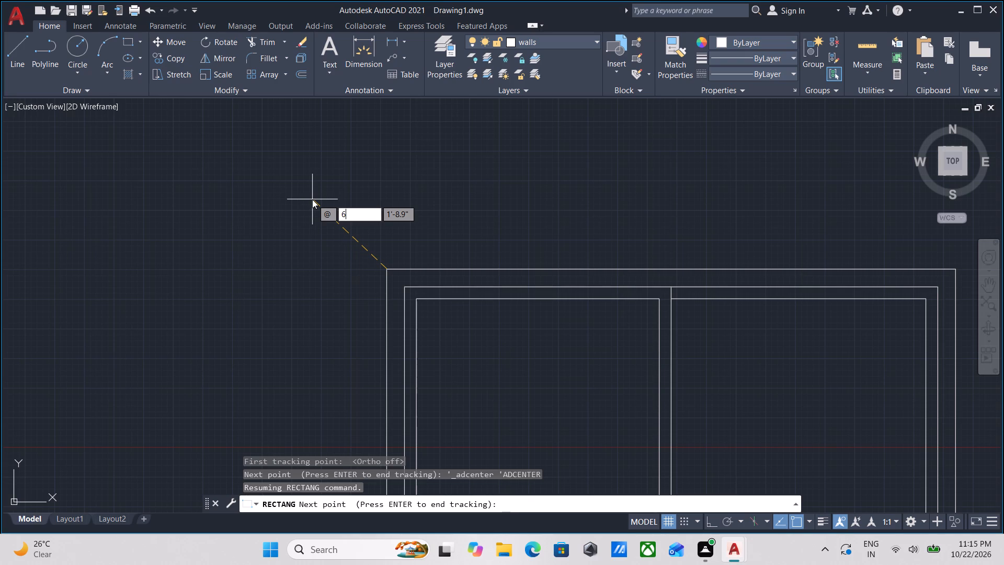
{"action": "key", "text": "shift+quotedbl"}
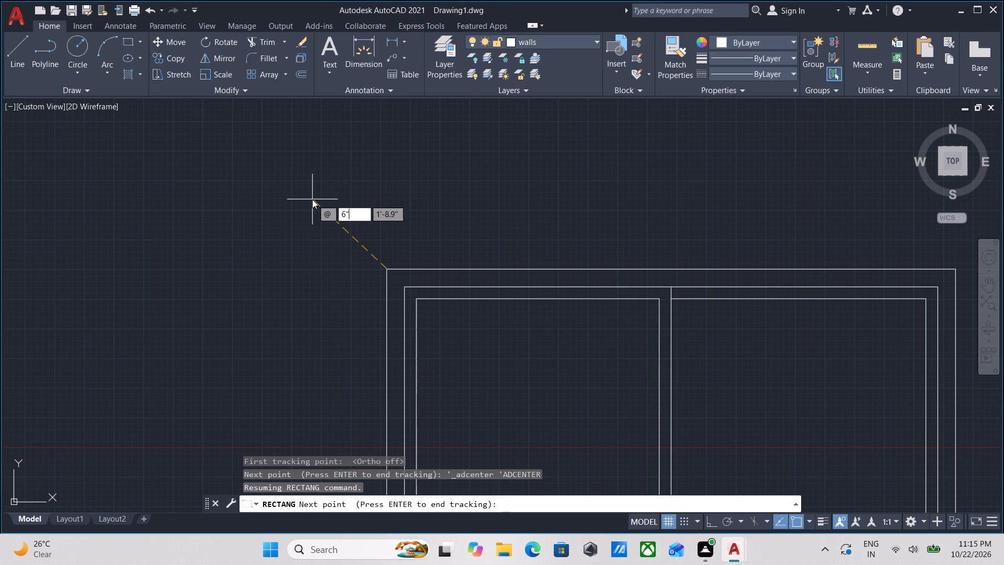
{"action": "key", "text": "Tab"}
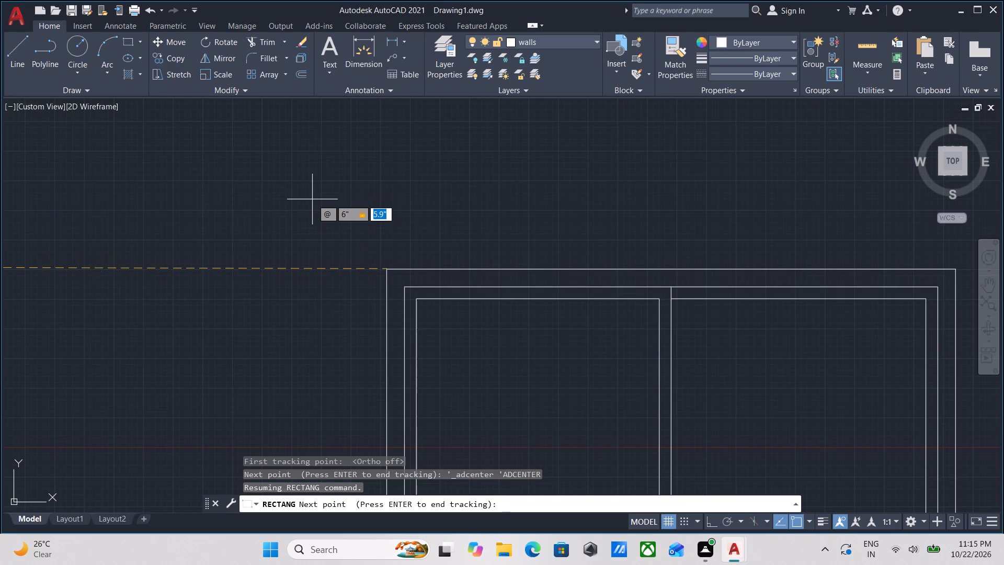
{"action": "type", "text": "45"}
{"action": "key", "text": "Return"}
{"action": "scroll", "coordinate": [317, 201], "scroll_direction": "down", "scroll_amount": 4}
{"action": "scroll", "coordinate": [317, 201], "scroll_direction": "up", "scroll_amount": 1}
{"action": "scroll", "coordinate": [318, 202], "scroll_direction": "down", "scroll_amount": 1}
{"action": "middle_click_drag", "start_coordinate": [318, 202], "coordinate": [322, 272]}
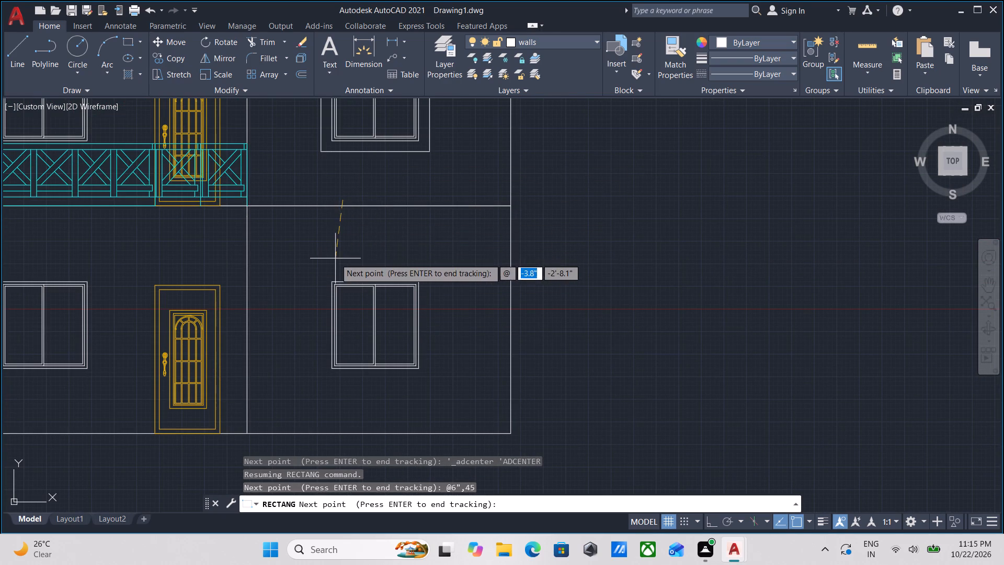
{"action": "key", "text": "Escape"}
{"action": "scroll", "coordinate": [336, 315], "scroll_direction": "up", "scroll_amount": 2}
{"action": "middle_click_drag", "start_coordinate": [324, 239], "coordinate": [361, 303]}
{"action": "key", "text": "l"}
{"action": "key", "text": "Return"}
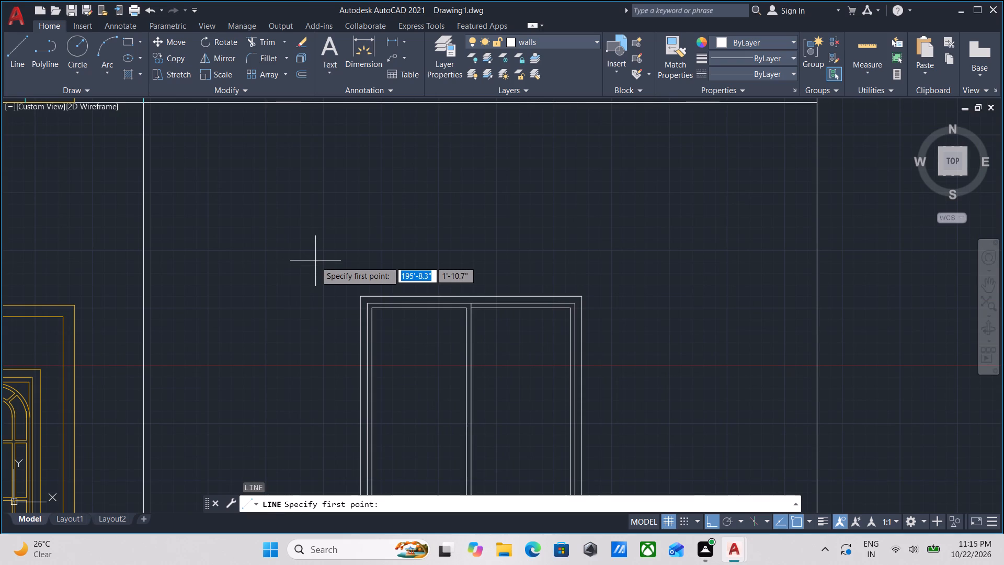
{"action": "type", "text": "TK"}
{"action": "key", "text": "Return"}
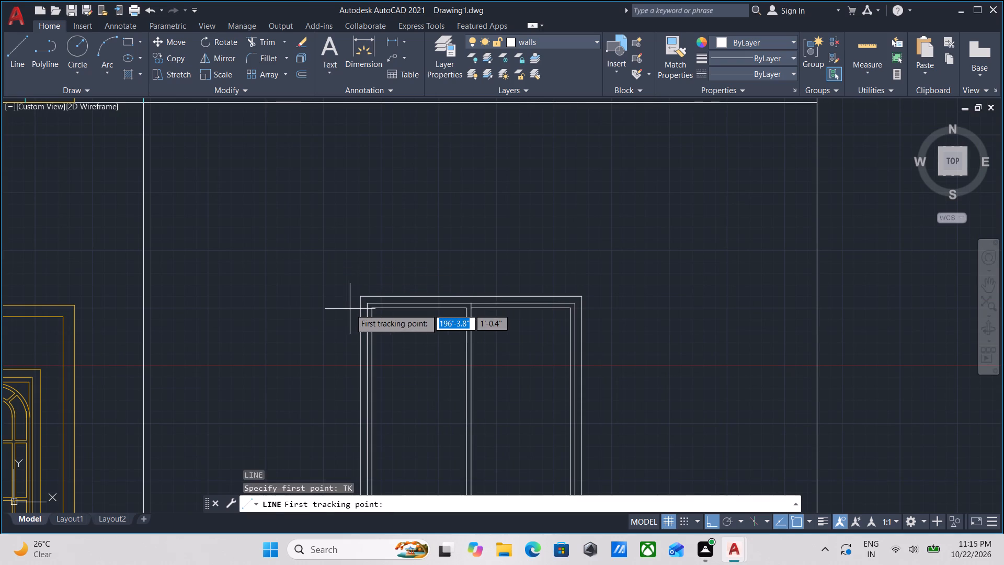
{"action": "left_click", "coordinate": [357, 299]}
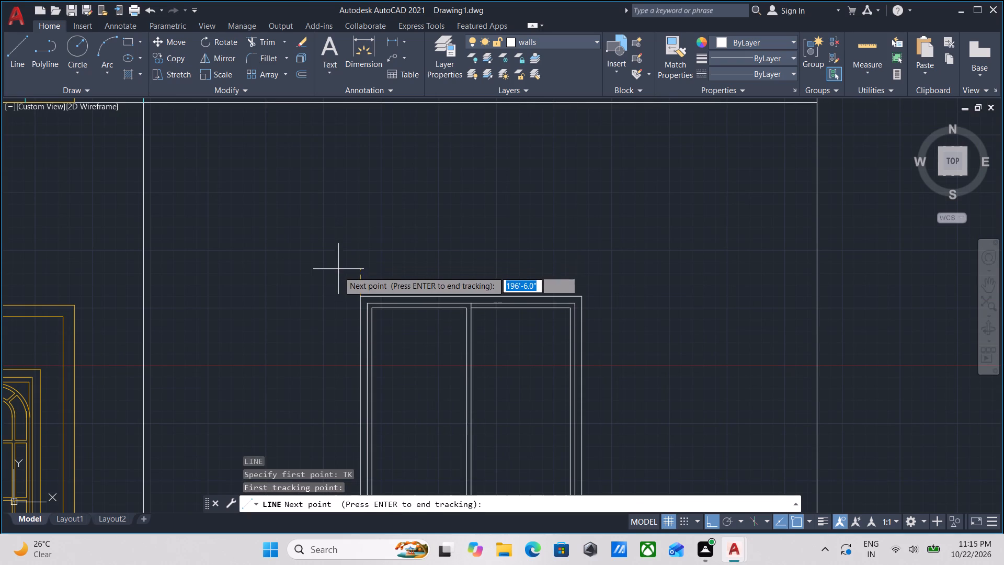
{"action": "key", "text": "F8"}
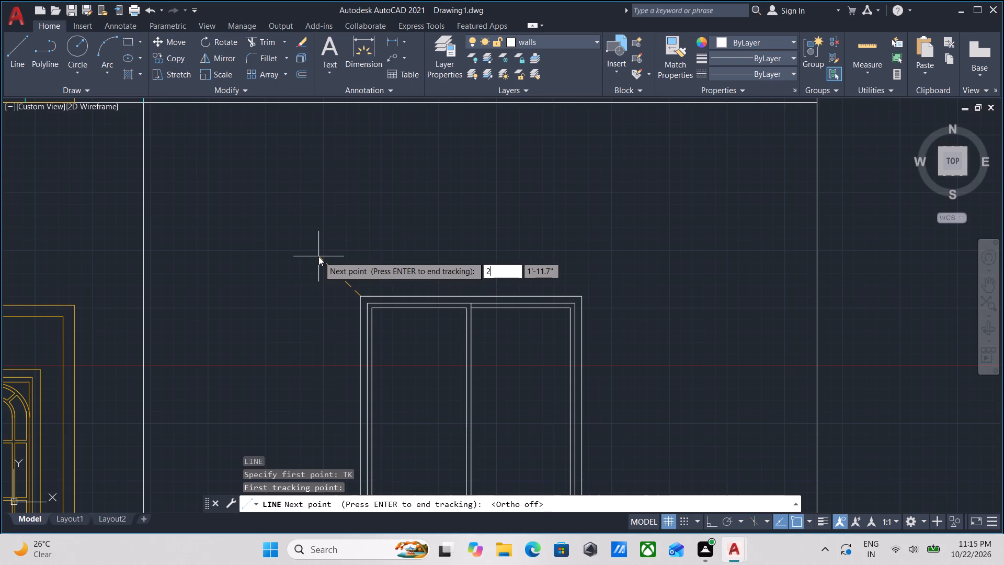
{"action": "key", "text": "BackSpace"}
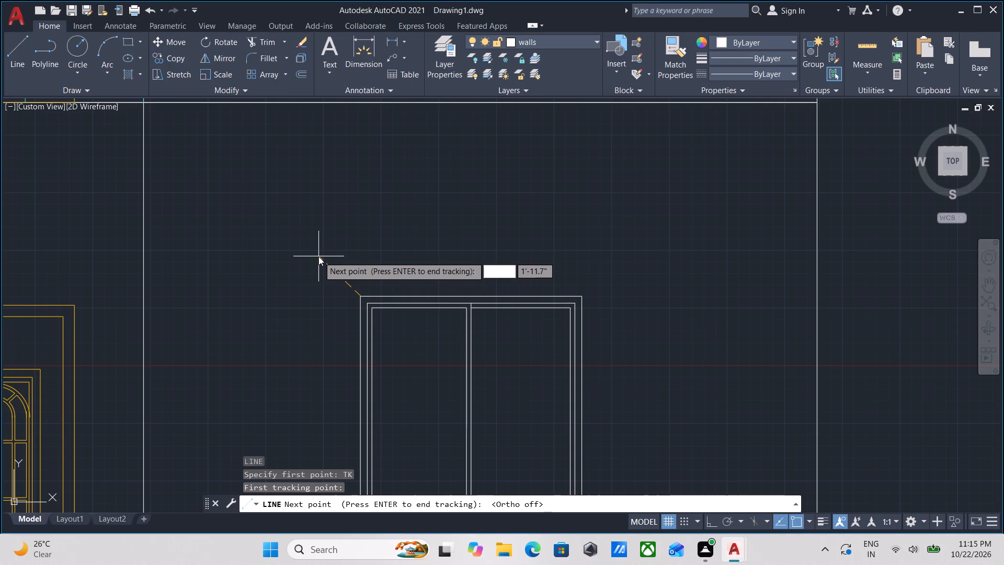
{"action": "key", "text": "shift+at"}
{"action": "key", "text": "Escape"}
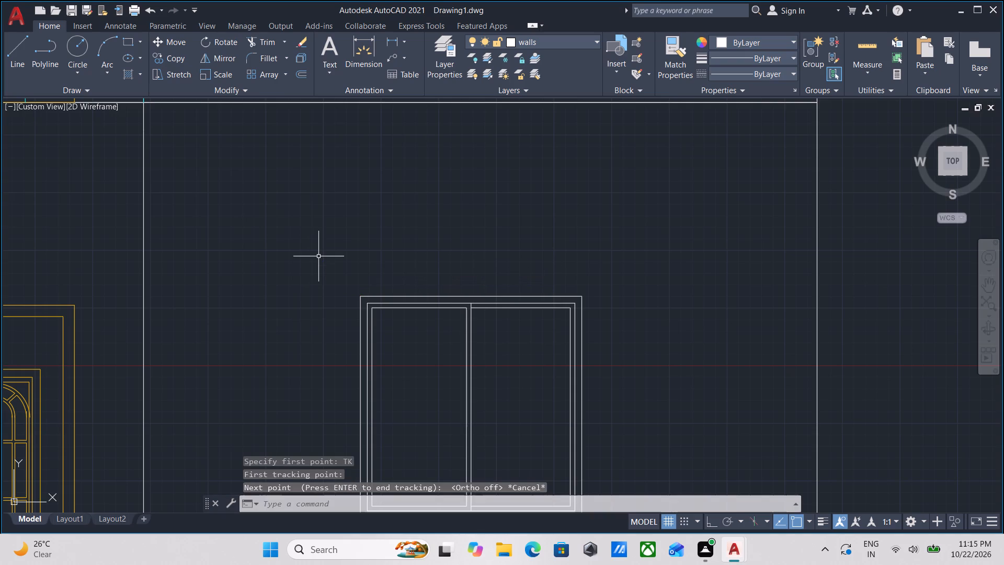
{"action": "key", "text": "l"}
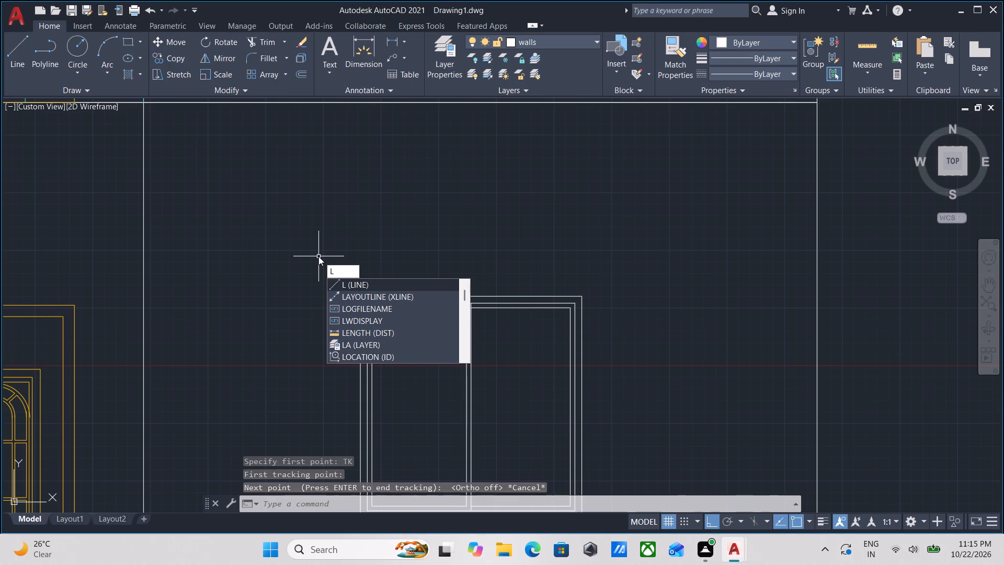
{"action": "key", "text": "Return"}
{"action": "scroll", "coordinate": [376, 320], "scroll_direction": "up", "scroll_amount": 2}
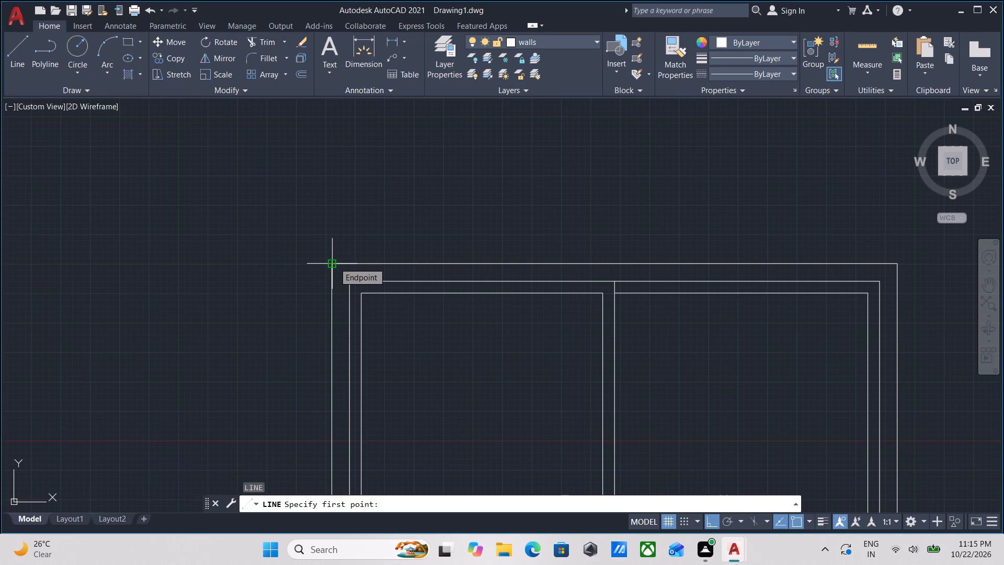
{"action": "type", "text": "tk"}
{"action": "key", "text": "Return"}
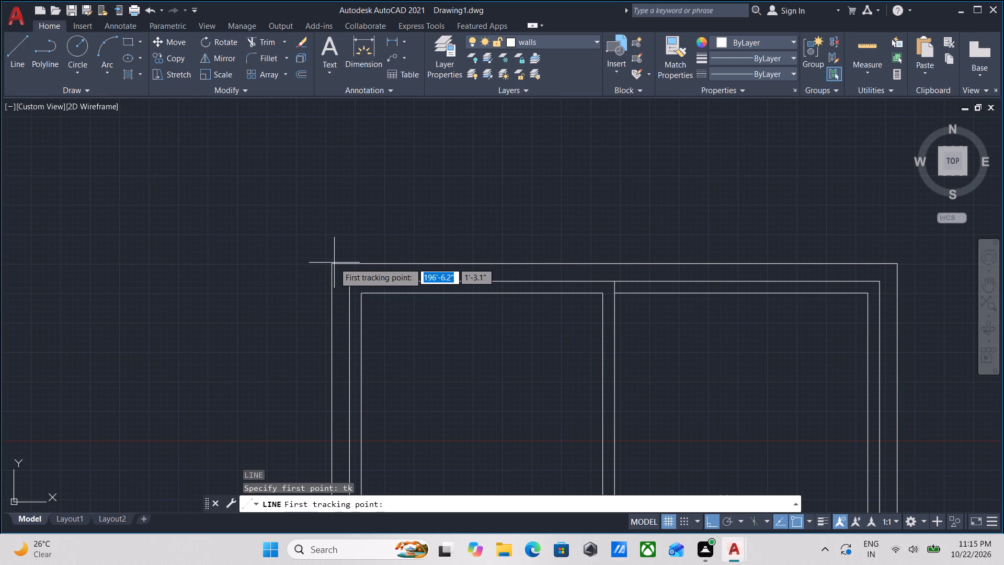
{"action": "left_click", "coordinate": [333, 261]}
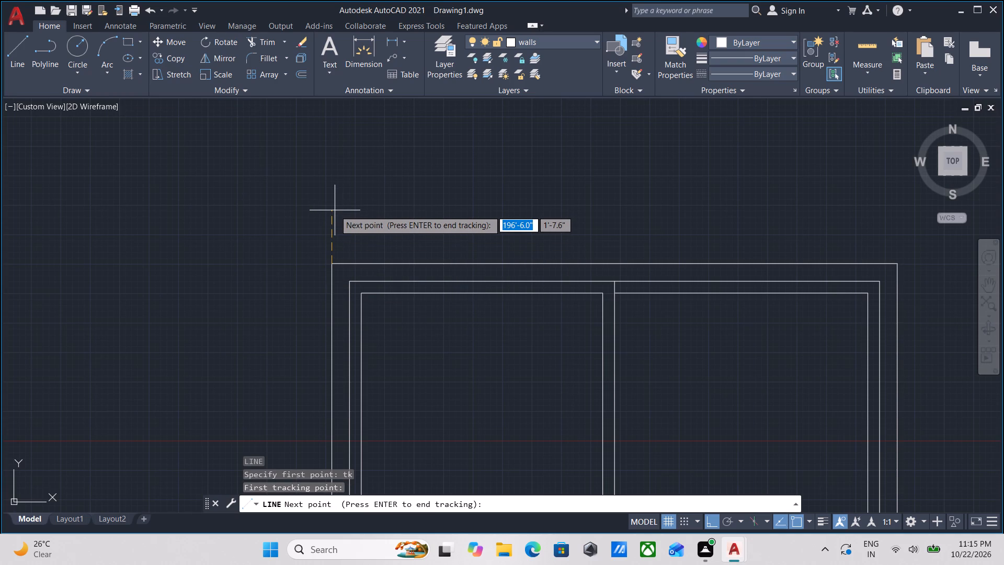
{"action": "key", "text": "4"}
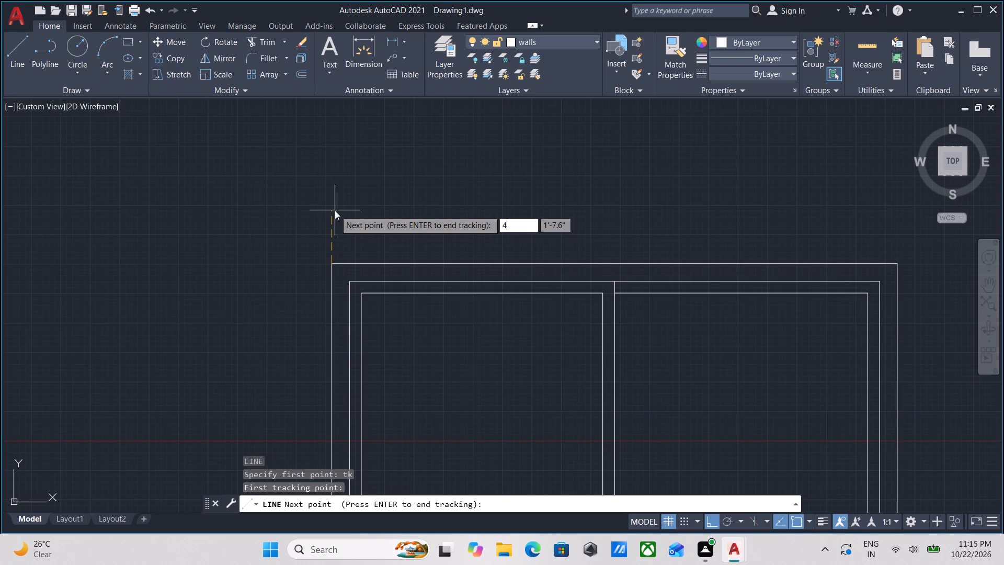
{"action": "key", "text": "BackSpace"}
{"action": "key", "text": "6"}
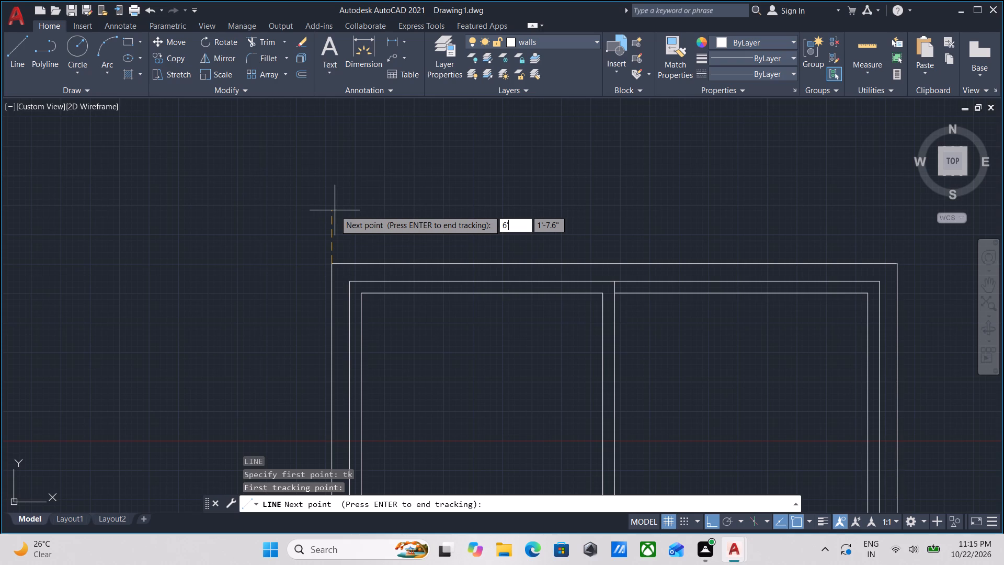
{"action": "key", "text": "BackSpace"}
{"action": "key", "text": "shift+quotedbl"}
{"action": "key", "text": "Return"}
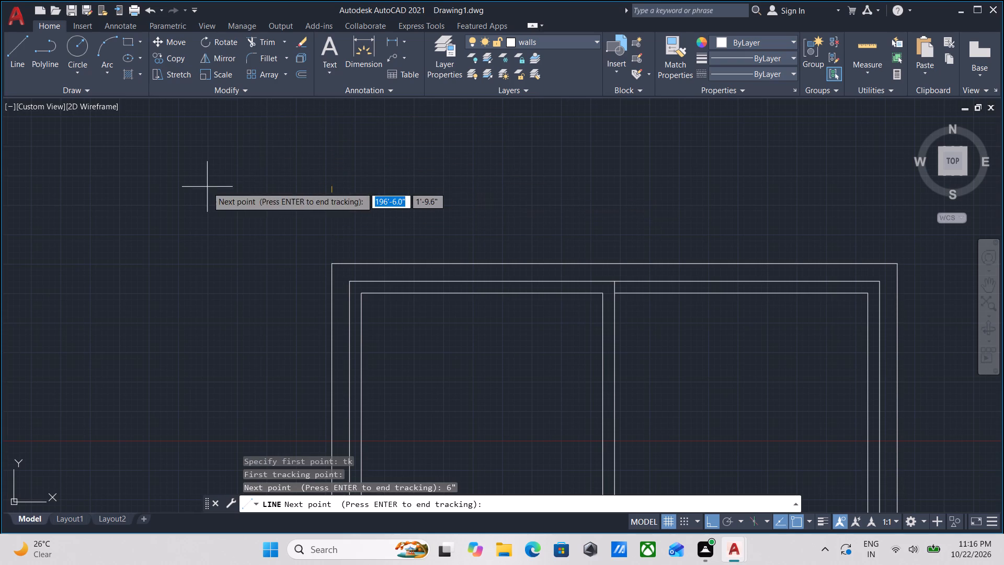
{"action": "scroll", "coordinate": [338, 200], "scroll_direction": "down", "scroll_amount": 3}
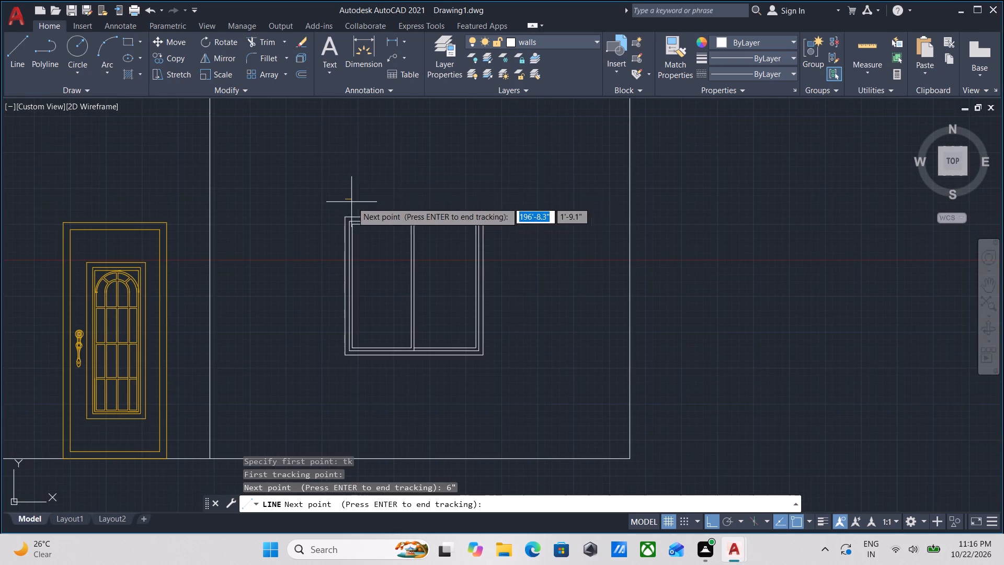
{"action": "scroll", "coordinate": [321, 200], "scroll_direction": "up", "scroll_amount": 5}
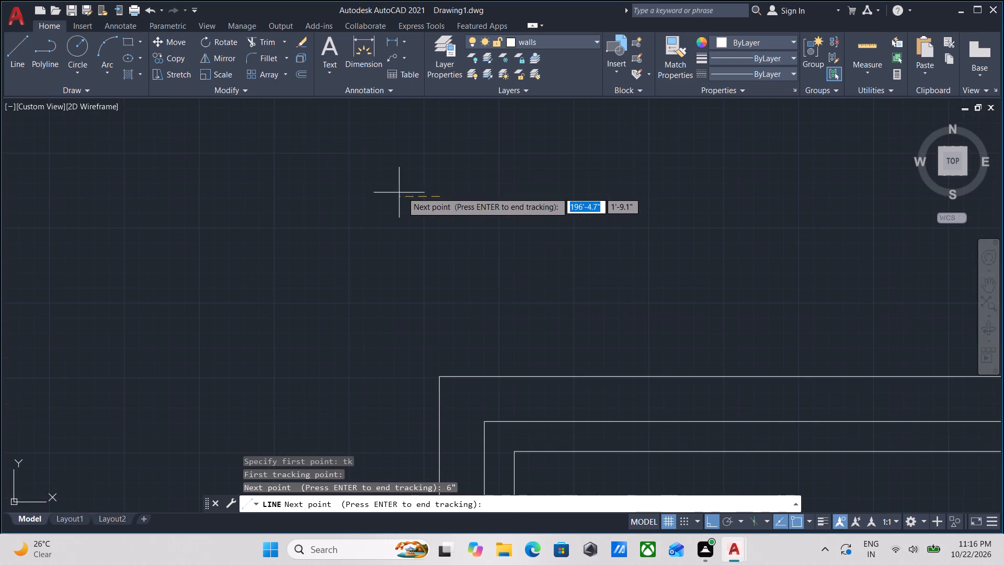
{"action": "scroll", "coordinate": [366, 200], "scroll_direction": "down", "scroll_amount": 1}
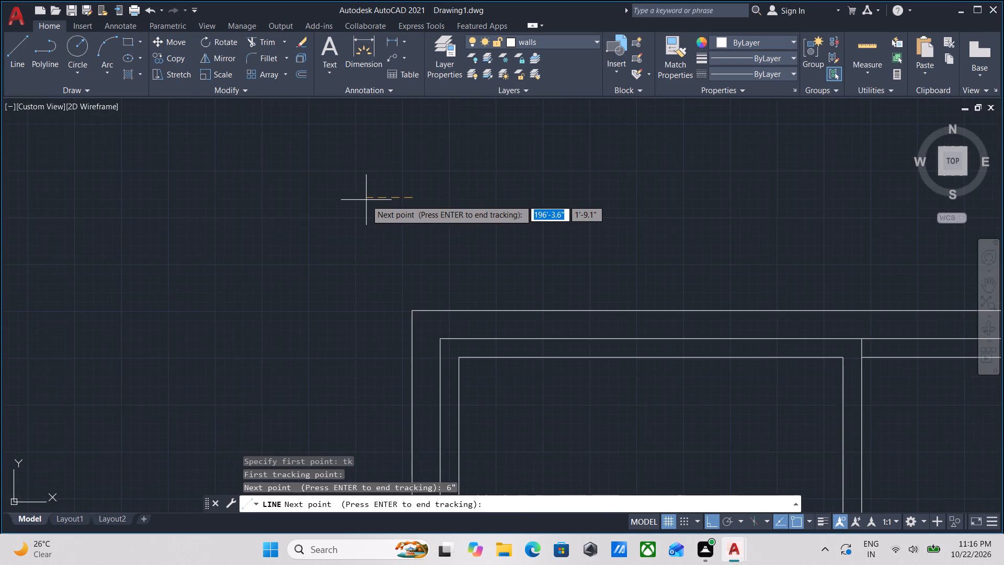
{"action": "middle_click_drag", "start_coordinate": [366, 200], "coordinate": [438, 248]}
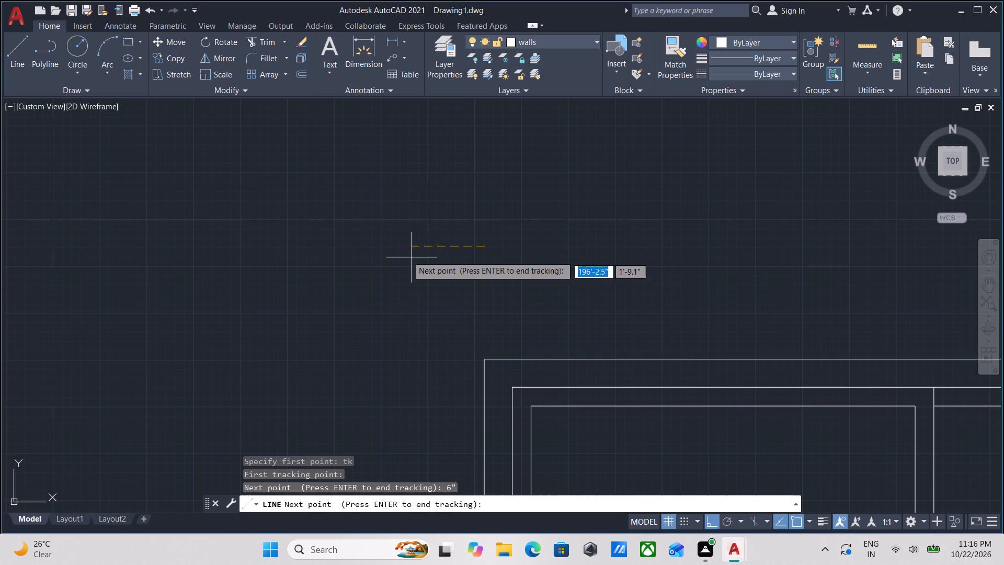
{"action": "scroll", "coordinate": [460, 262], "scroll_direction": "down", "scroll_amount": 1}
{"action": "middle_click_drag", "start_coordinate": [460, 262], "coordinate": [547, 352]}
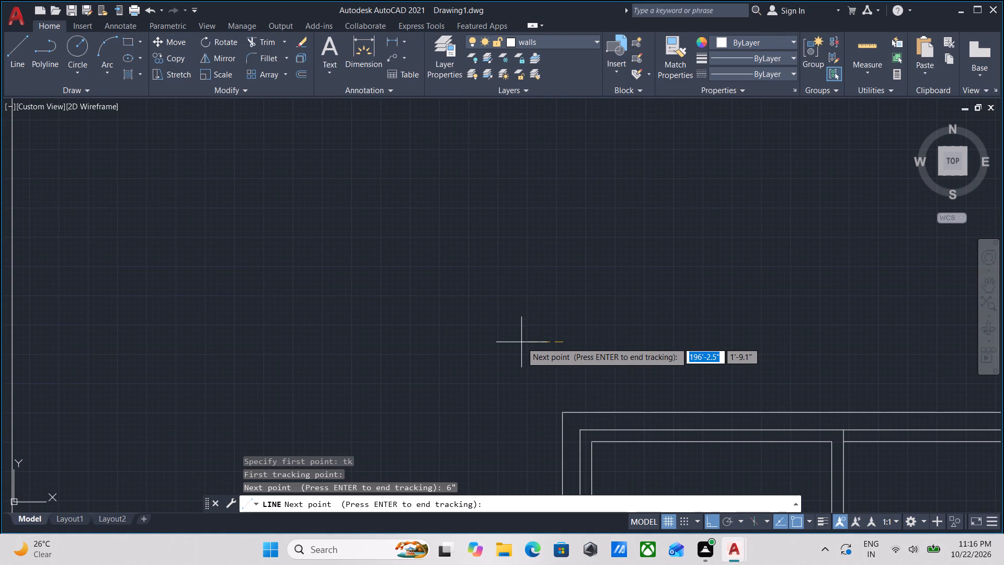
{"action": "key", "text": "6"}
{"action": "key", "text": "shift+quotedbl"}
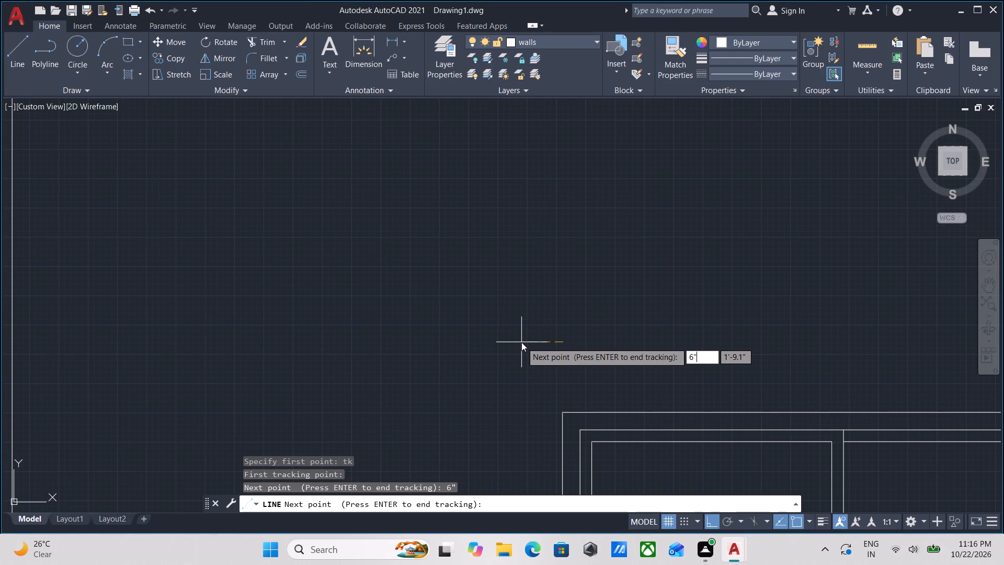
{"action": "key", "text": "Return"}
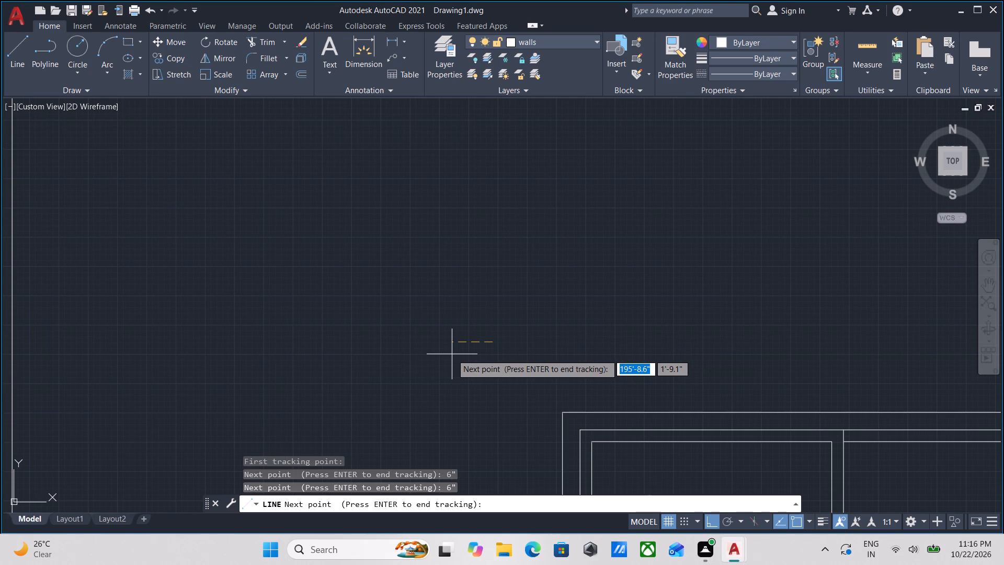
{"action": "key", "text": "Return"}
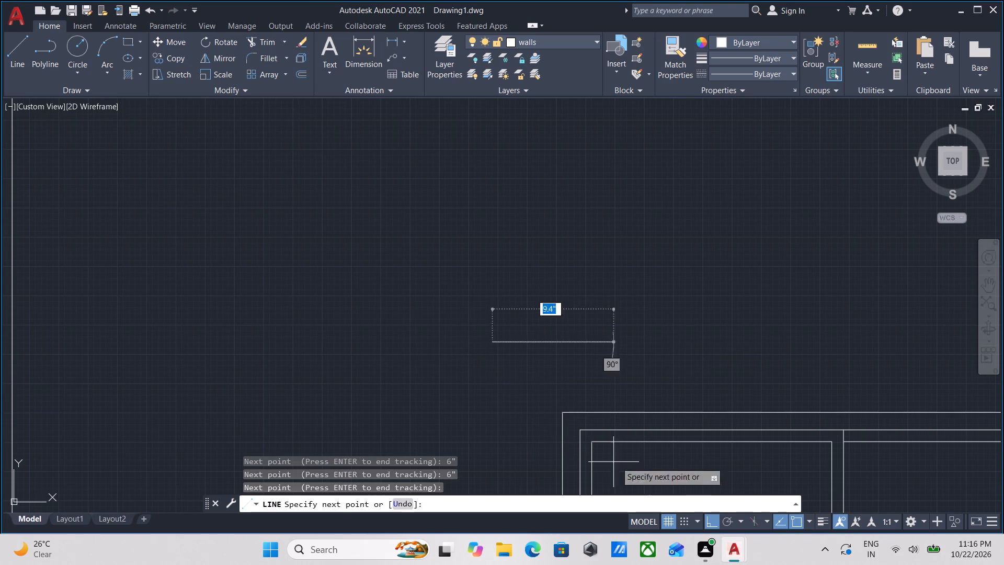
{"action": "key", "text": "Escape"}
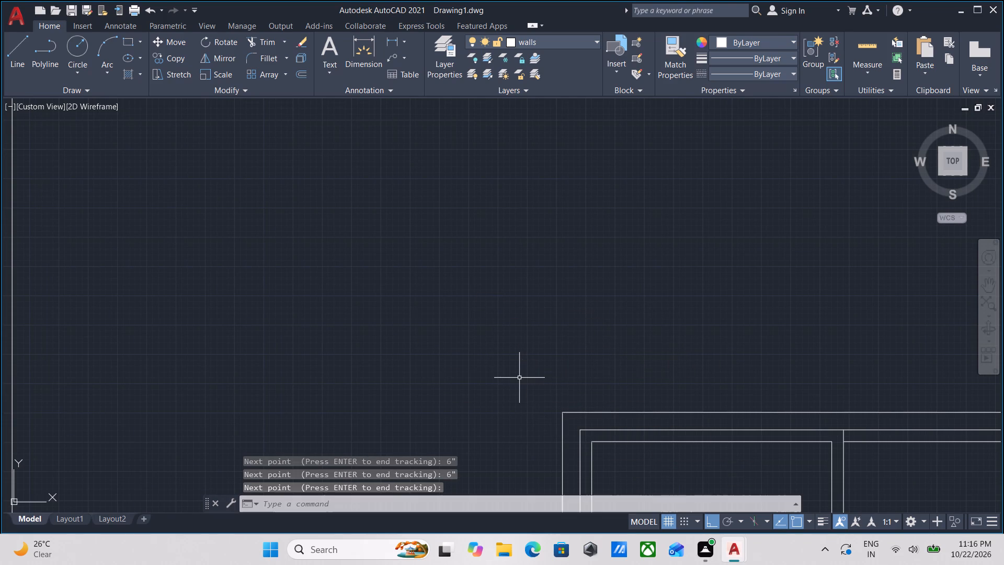
Draw a surround rectangle about 5' by 5' around the ground-floor window right of the door, starting 6" above and 6" left of its top-left corner.
{"action": "type", "text": "re"}
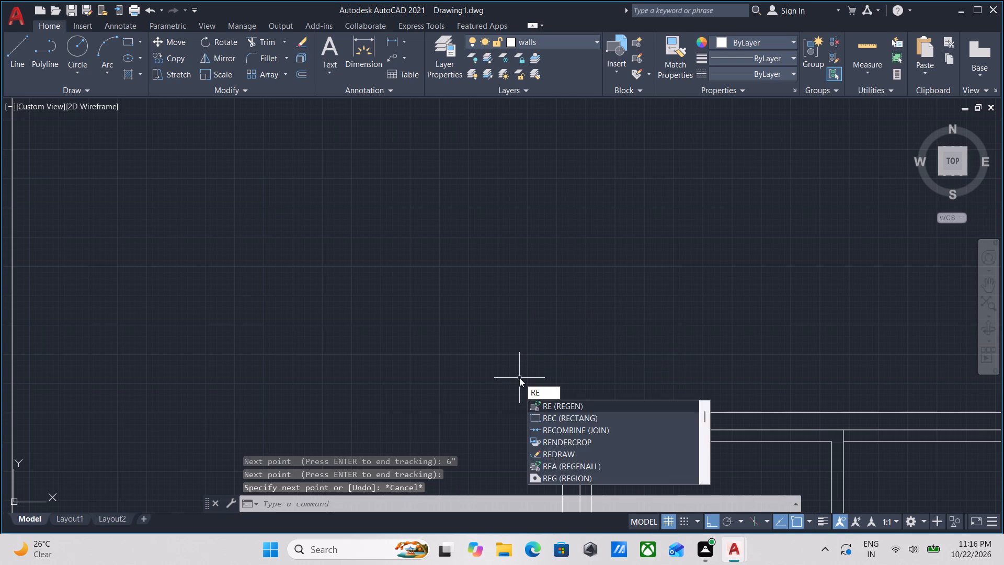
{"action": "key", "text": "c"}
{"action": "key", "text": "Return"}
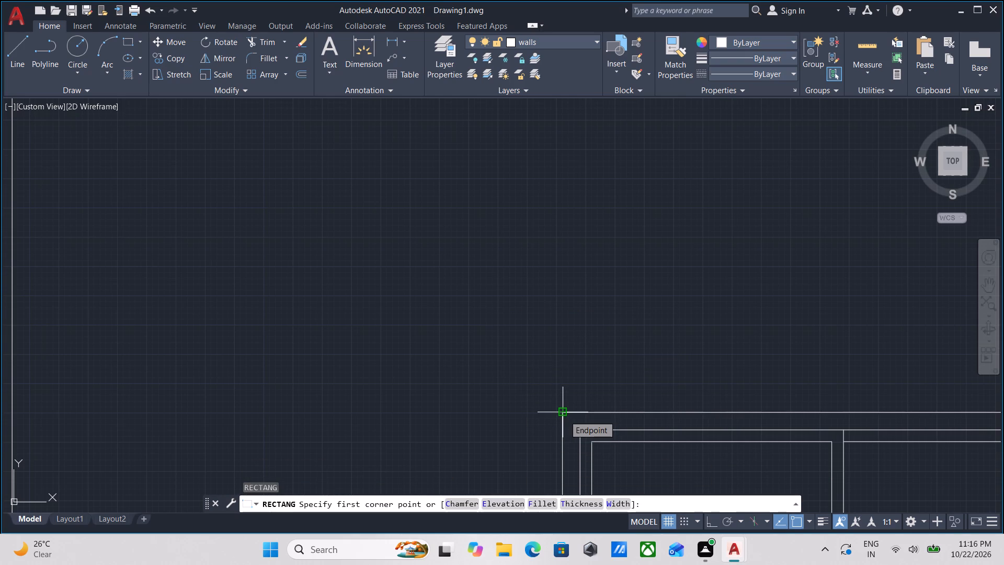
{"action": "type", "text": "tk"}
{"action": "key", "text": "Return"}
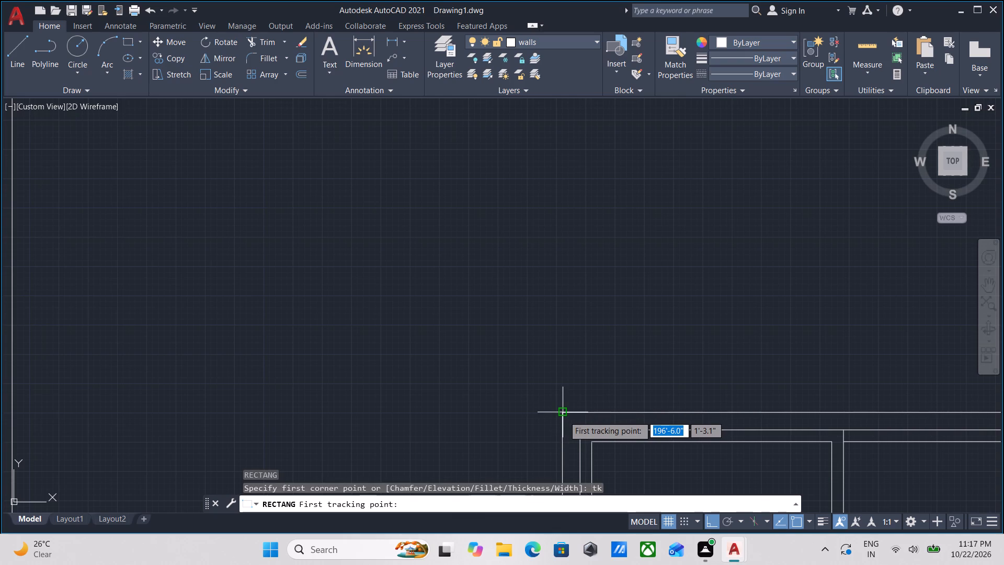
{"action": "left_click", "coordinate": [564, 416]}
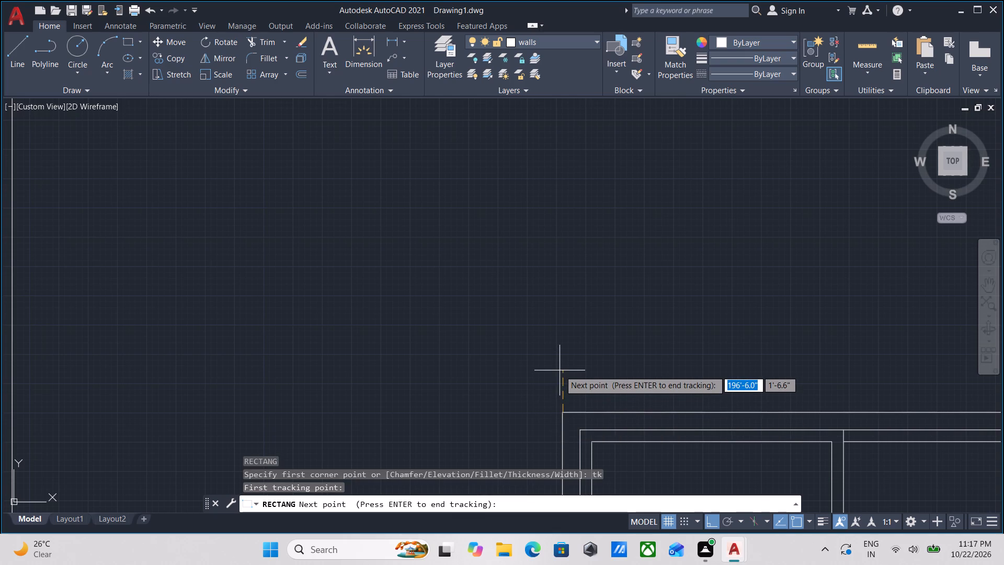
{"action": "key", "text": "4"}
{"action": "key", "text": "BackSpace"}
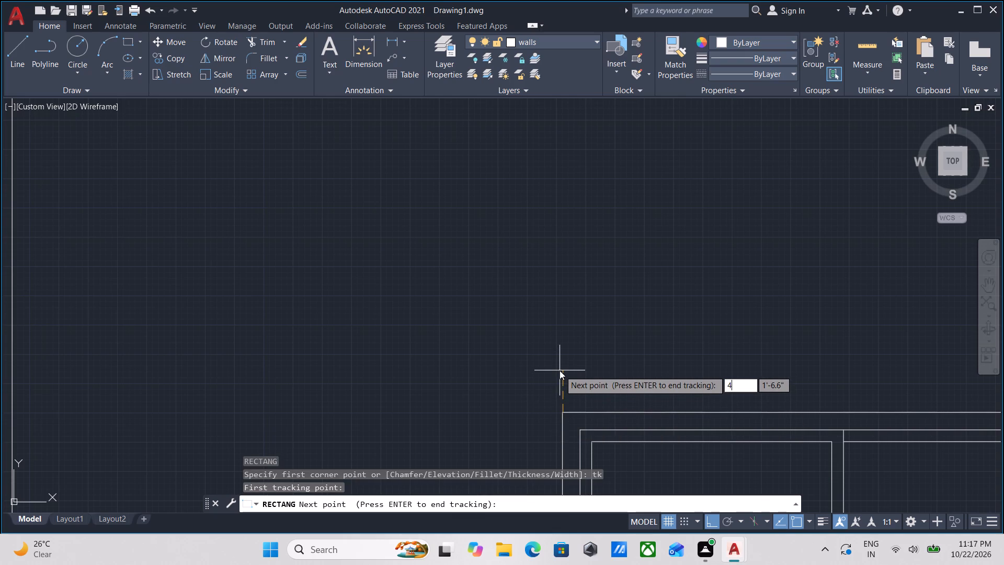
{"action": "key", "text": "6"}
{"action": "key", "text": "shift+quotedbl"}
{"action": "key", "text": "Return"}
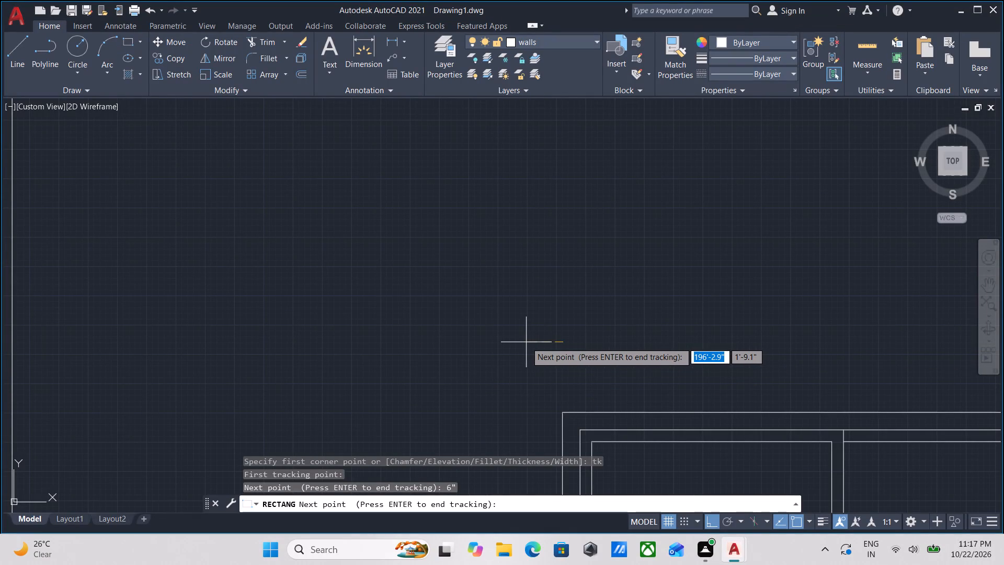
{"action": "key", "text": "6"}
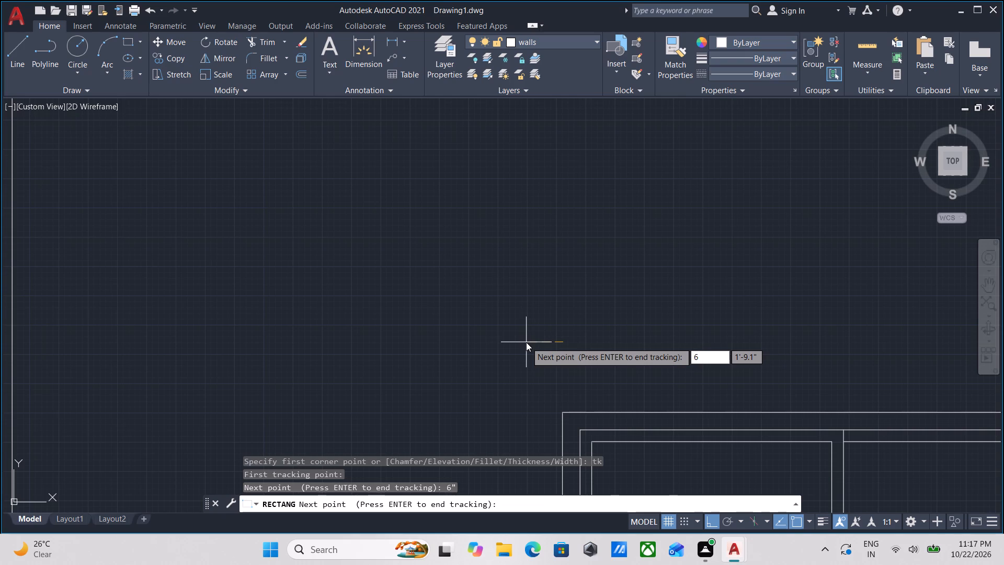
{"action": "key", "text": "shift+quotedbl"}
{"action": "key", "text": "Return"}
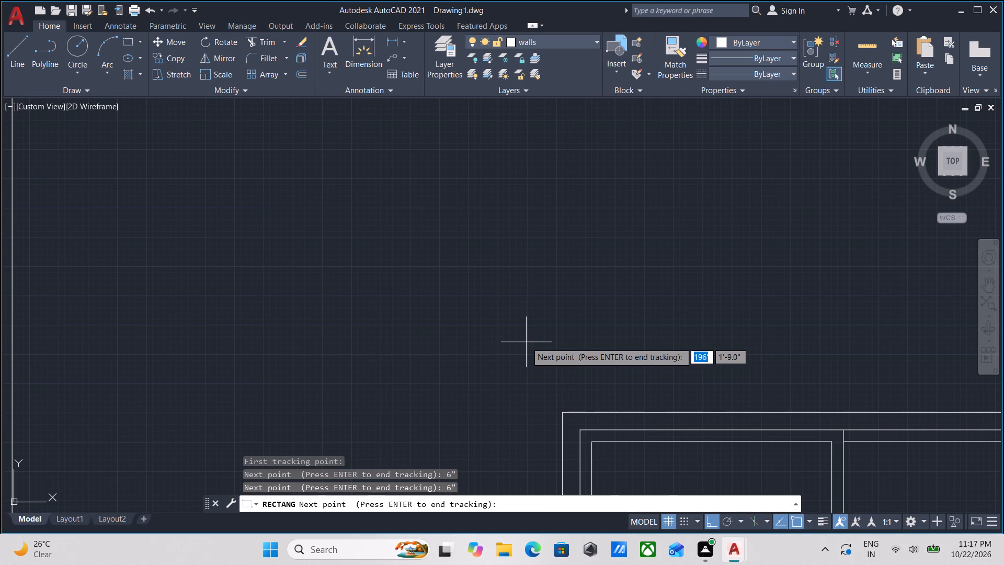
{"action": "scroll", "coordinate": [526, 342], "scroll_direction": "up", "scroll_amount": 1}
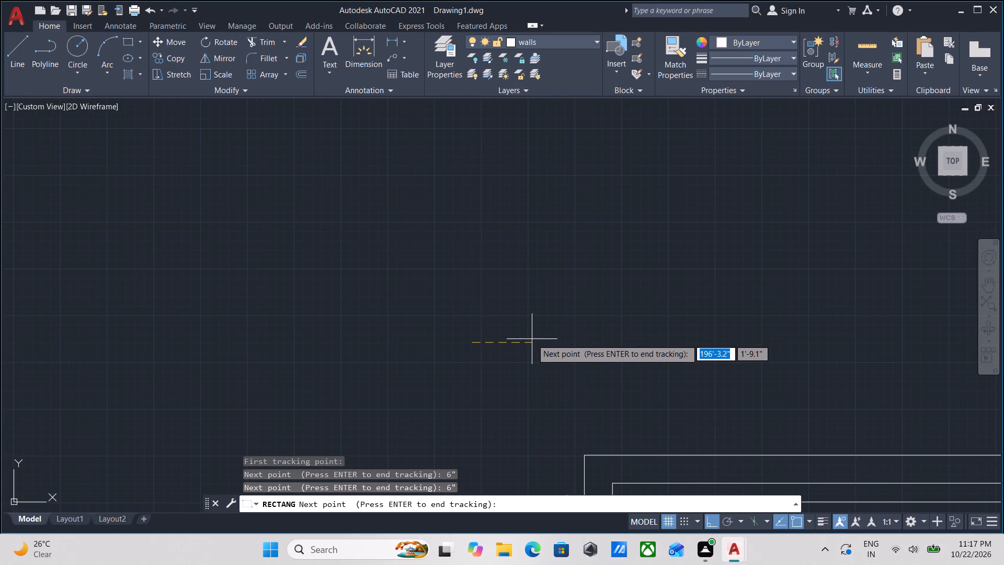
{"action": "middle_click_drag", "start_coordinate": [518, 345], "coordinate": [512, 234]}
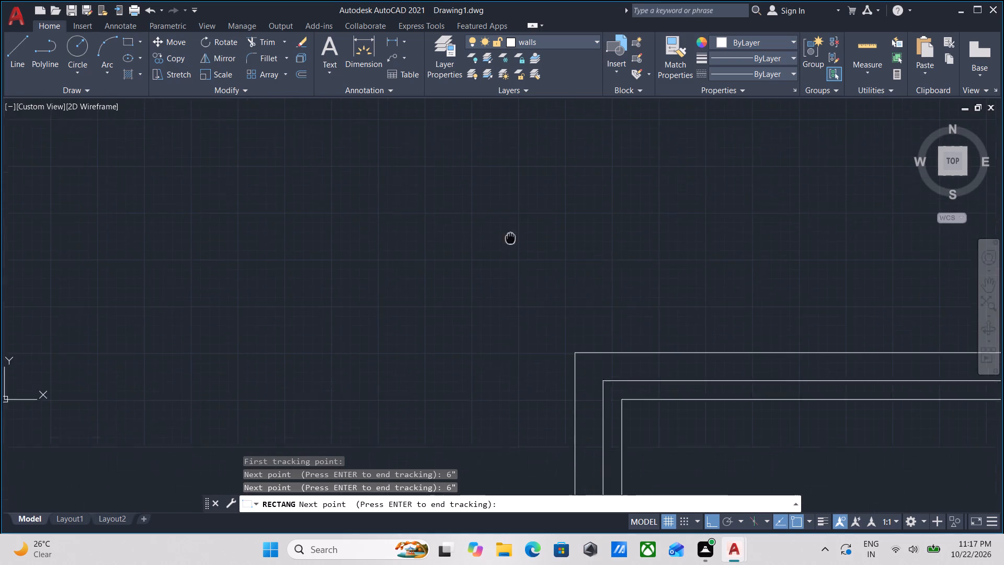
{"action": "middle_click_drag", "start_coordinate": [512, 234], "coordinate": [512, 232]}
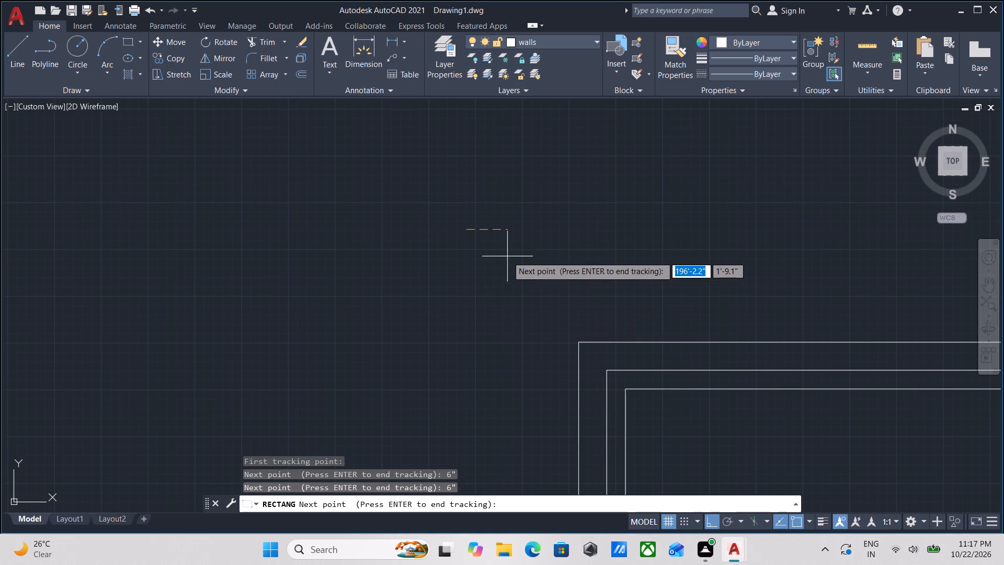
{"action": "middle_click_drag", "start_coordinate": [494, 211], "coordinate": [558, 307]}
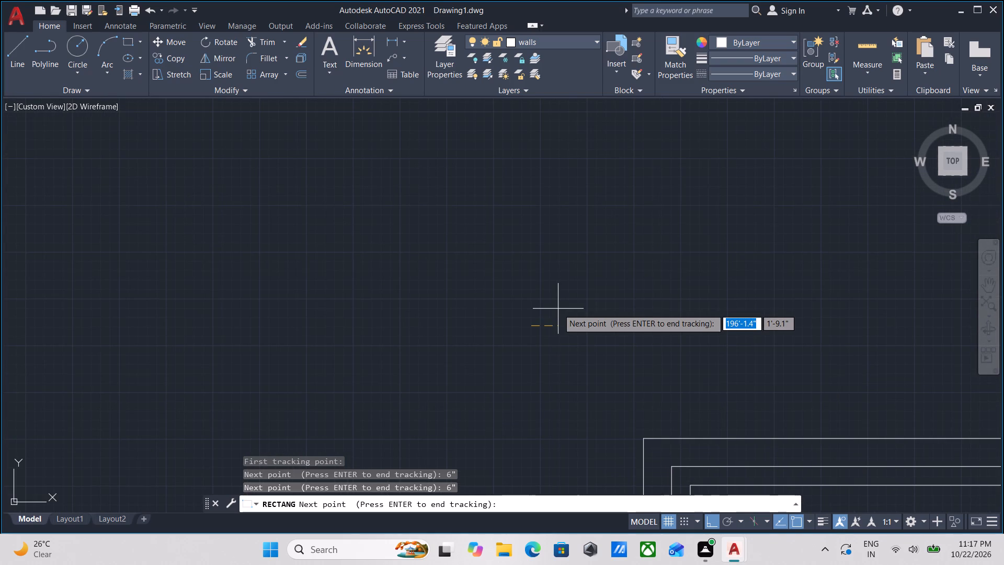
{"action": "key", "text": "Return"}
{"action": "middle_click_drag", "start_coordinate": [646, 428], "coordinate": [557, 239]}
{"action": "scroll", "coordinate": [708, 377], "scroll_direction": "down", "scroll_amount": 1}
{"action": "middle_click_drag", "start_coordinate": [707, 376], "coordinate": [534, 188]}
{"action": "middle_click_drag", "start_coordinate": [722, 384], "coordinate": [491, 130]}
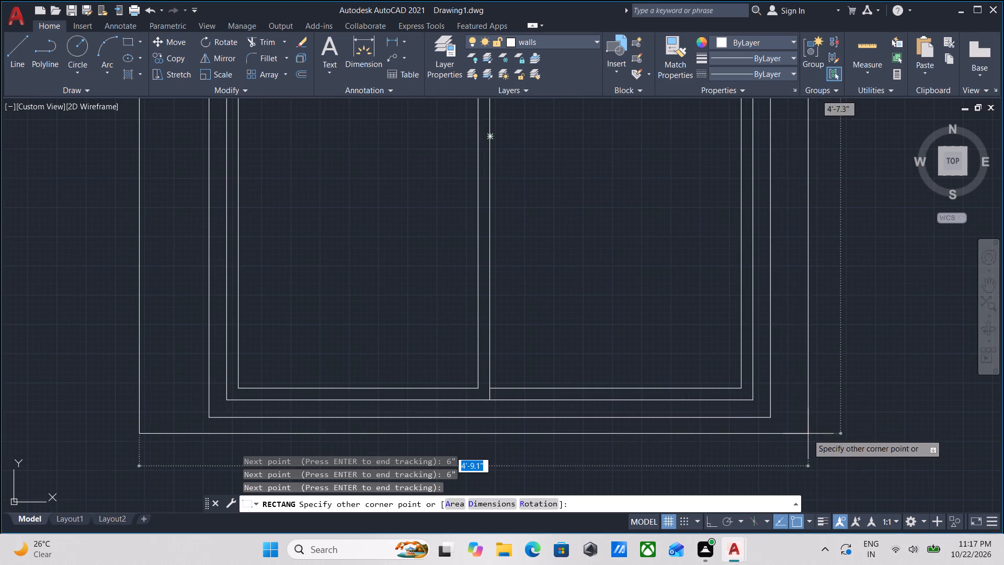
{"action": "scroll", "coordinate": [807, 434], "scroll_direction": "down", "scroll_amount": 1}
{"action": "middle_click_drag", "start_coordinate": [801, 454], "coordinate": [795, 432]}
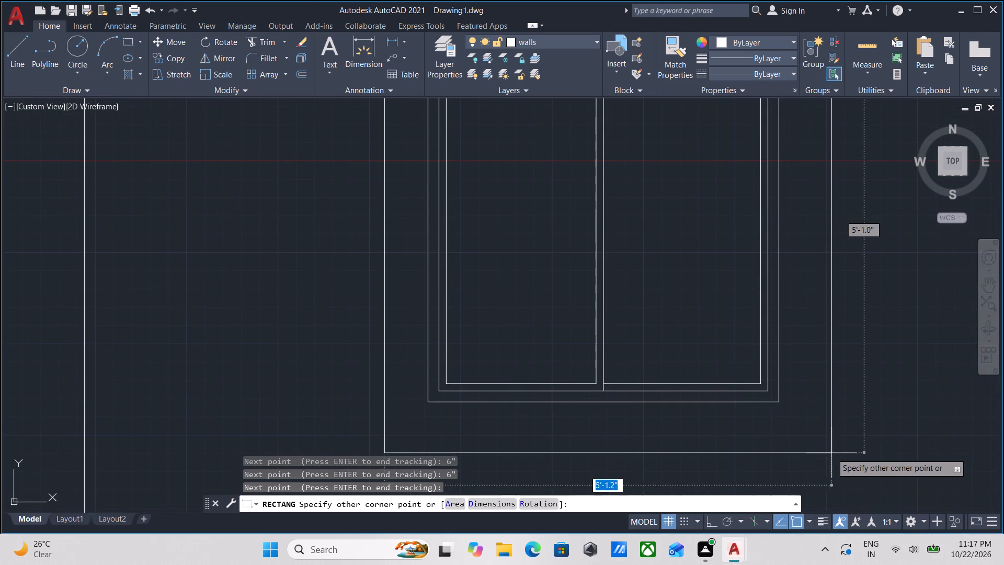
{"action": "scroll", "coordinate": [836, 449], "scroll_direction": "down", "scroll_amount": 2}
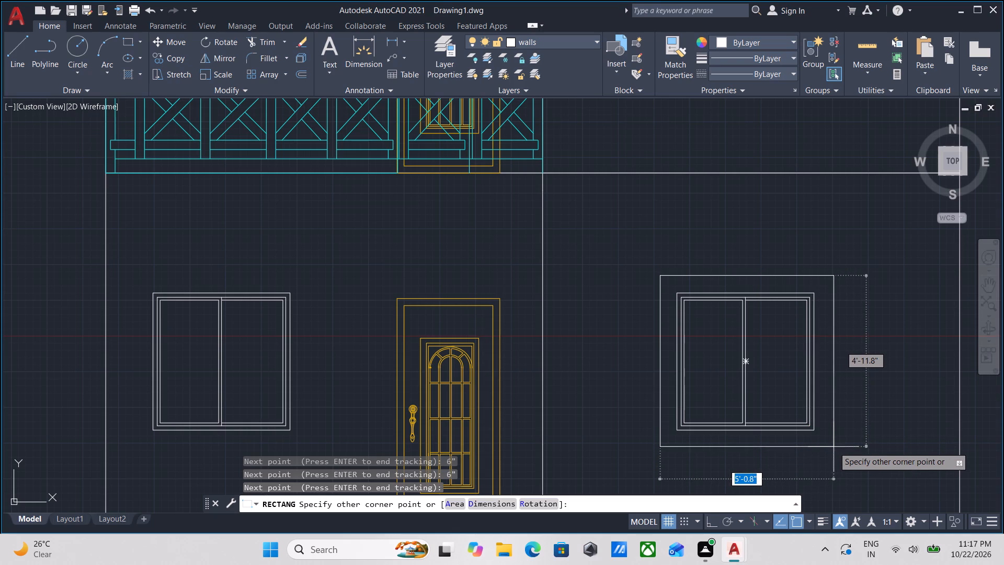
{"action": "left_click", "coordinate": [833, 449]}
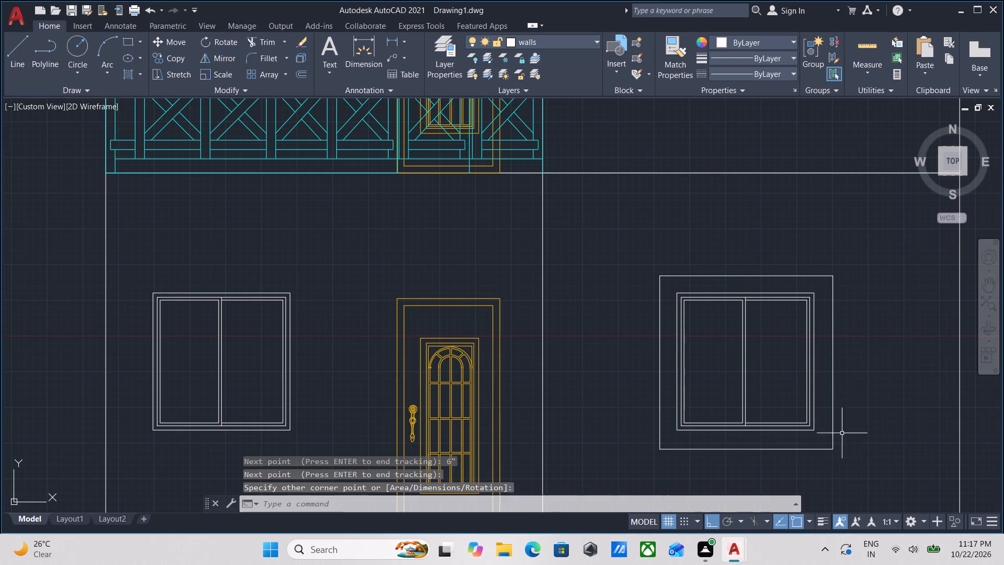
Examine the whole front elevation, checking which ground-floor and first-floor windows still need a surround frame.
{"action": "scroll", "coordinate": [853, 414], "scroll_direction": "down", "scroll_amount": 2}
{"action": "middle_click_drag", "start_coordinate": [853, 414], "coordinate": [855, 404]}
{"action": "scroll", "coordinate": [855, 434], "scroll_direction": "up", "scroll_amount": 2}
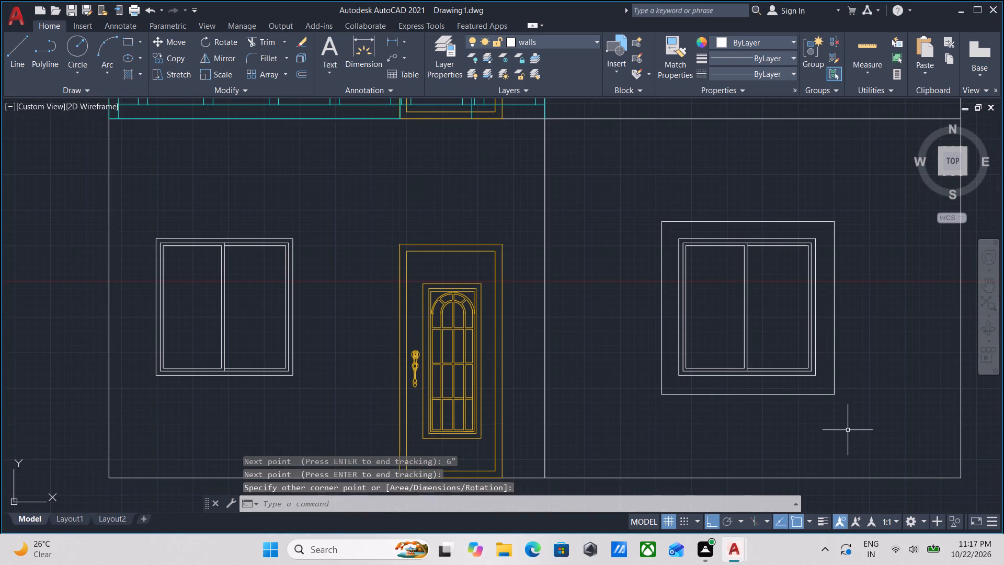
{"action": "scroll", "coordinate": [697, 406], "scroll_direction": "down", "scroll_amount": 2}
{"action": "middle_click_drag", "start_coordinate": [607, 387], "coordinate": [746, 403]}
{"action": "middle_click_drag", "start_coordinate": [608, 334], "coordinate": [622, 360]}
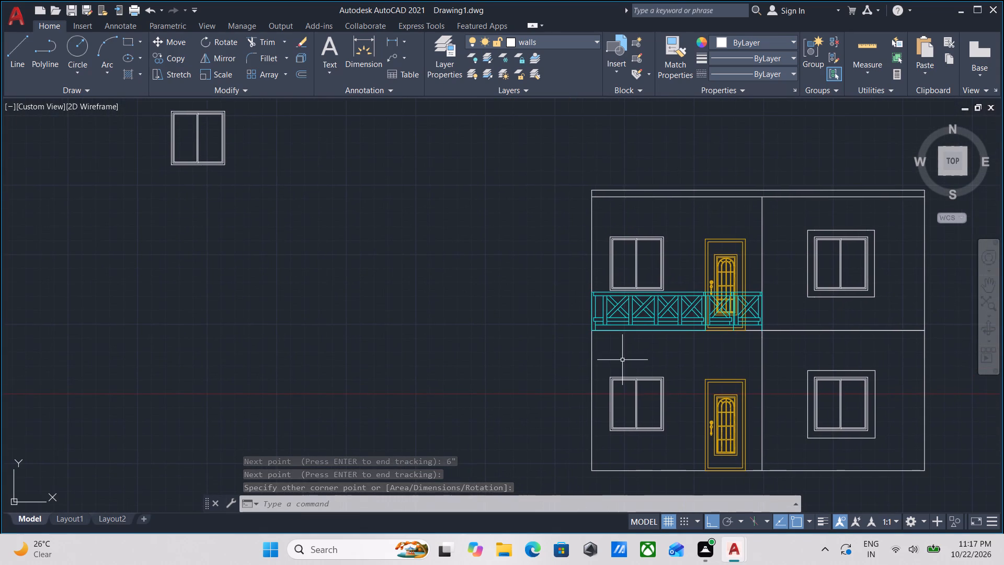
{"action": "scroll", "coordinate": [626, 305], "scroll_direction": "down", "scroll_amount": 2}
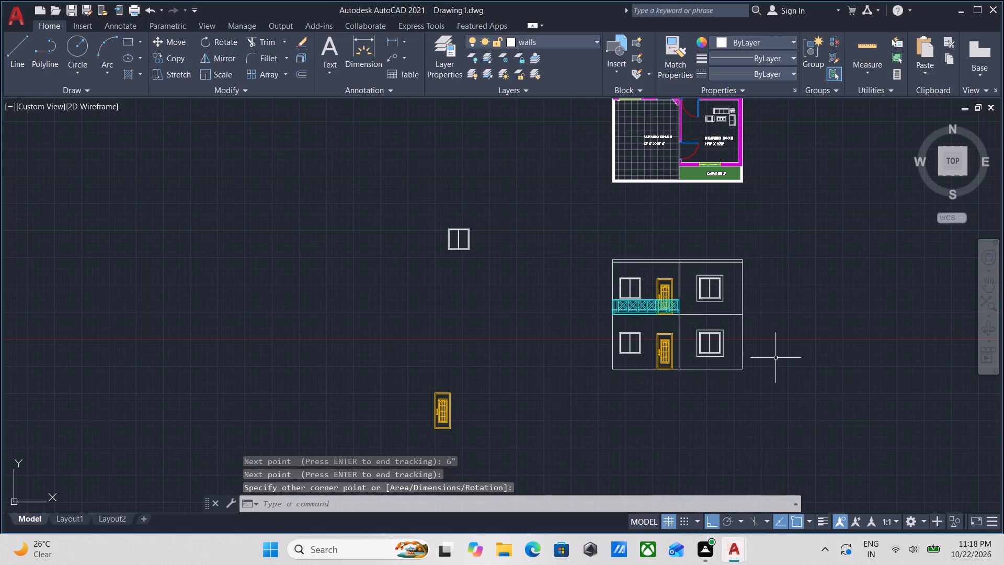
{"action": "scroll", "coordinate": [734, 359], "scroll_direction": "up", "scroll_amount": 3}
{"action": "scroll", "coordinate": [689, 363], "scroll_direction": "down", "scroll_amount": 3}
{"action": "scroll", "coordinate": [710, 372], "scroll_direction": "up", "scroll_amount": 2}
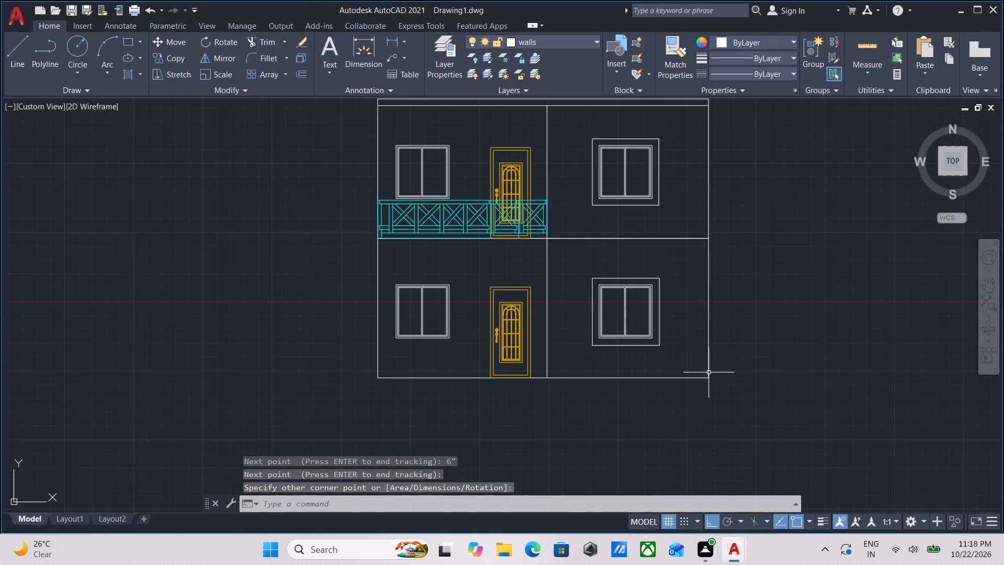
{"action": "scroll", "coordinate": [672, 354], "scroll_direction": "down", "scroll_amount": 2}
{"action": "middle_click_drag", "start_coordinate": [672, 354], "coordinate": [649, 306]}
{"action": "scroll", "coordinate": [645, 308], "scroll_direction": "up", "scroll_amount": 3}
{"action": "middle_click_drag", "start_coordinate": [607, 290], "coordinate": [697, 407]}
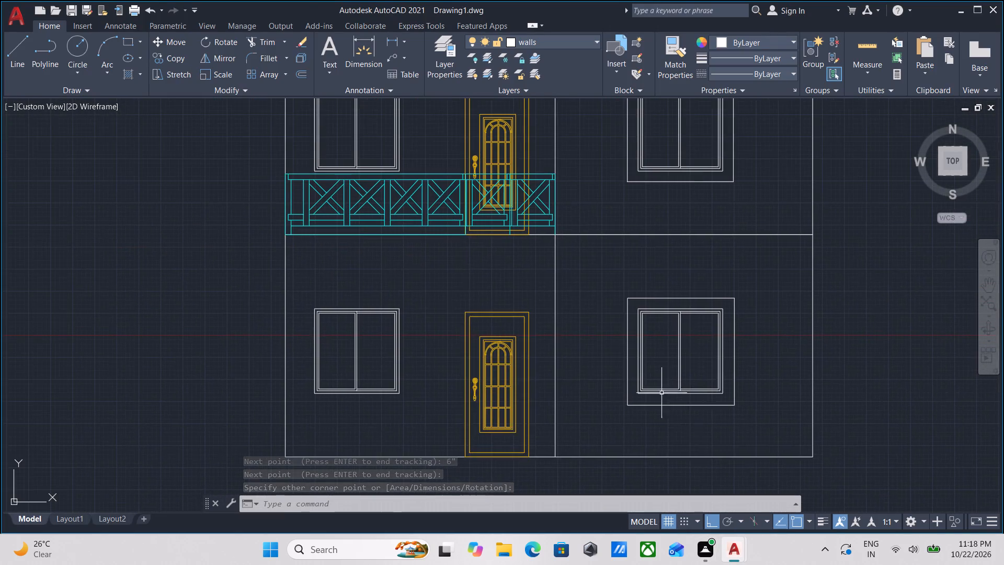
{"action": "middle_click_drag", "start_coordinate": [525, 327], "coordinate": [584, 323]}
{"action": "middle_click_drag", "start_coordinate": [487, 289], "coordinate": [609, 412]}
{"action": "scroll", "coordinate": [469, 315], "scroll_direction": "up", "scroll_amount": 2}
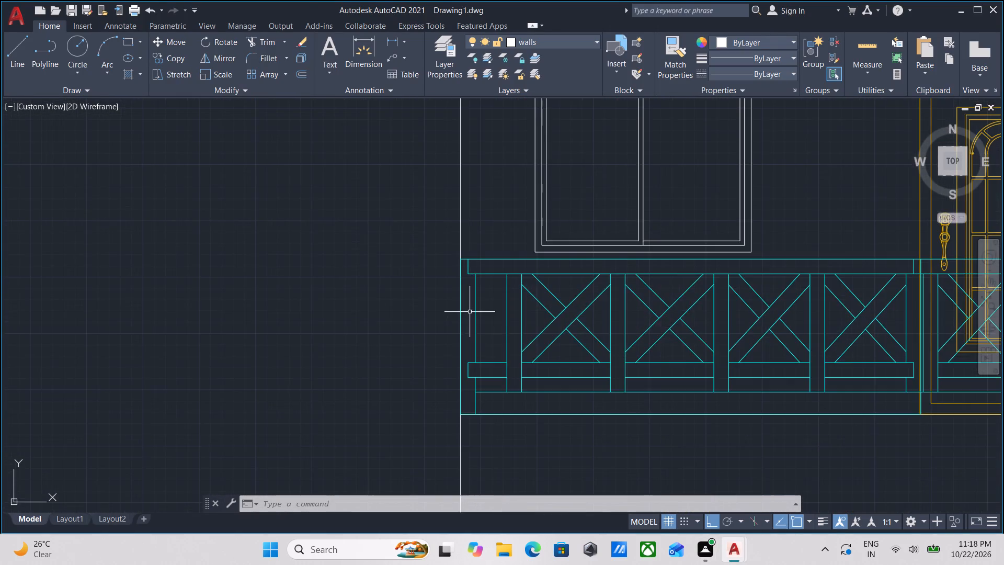
{"action": "scroll", "coordinate": [484, 300], "scroll_direction": "down", "scroll_amount": 2}
{"action": "middle_click_drag", "start_coordinate": [484, 300], "coordinate": [449, 236]}
{"action": "scroll", "coordinate": [529, 374], "scroll_direction": "up", "scroll_amount": 2}
{"action": "scroll", "coordinate": [528, 327], "scroll_direction": "down", "scroll_amount": 1}
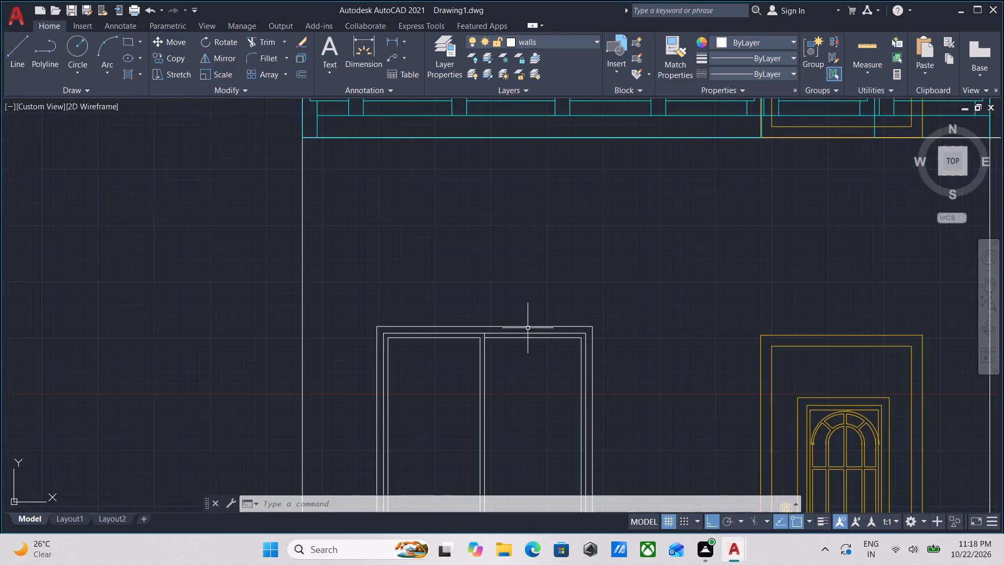
{"action": "scroll", "coordinate": [528, 327], "scroll_direction": "down", "scroll_amount": 2}
{"action": "middle_click_drag", "start_coordinate": [528, 327], "coordinate": [471, 239]}
{"action": "scroll", "coordinate": [489, 290], "scroll_direction": "up", "scroll_amount": 3}
{"action": "scroll", "coordinate": [491, 322], "scroll_direction": "down", "scroll_amount": 1}
{"action": "middle_click_drag", "start_coordinate": [493, 311], "coordinate": [500, 274]}
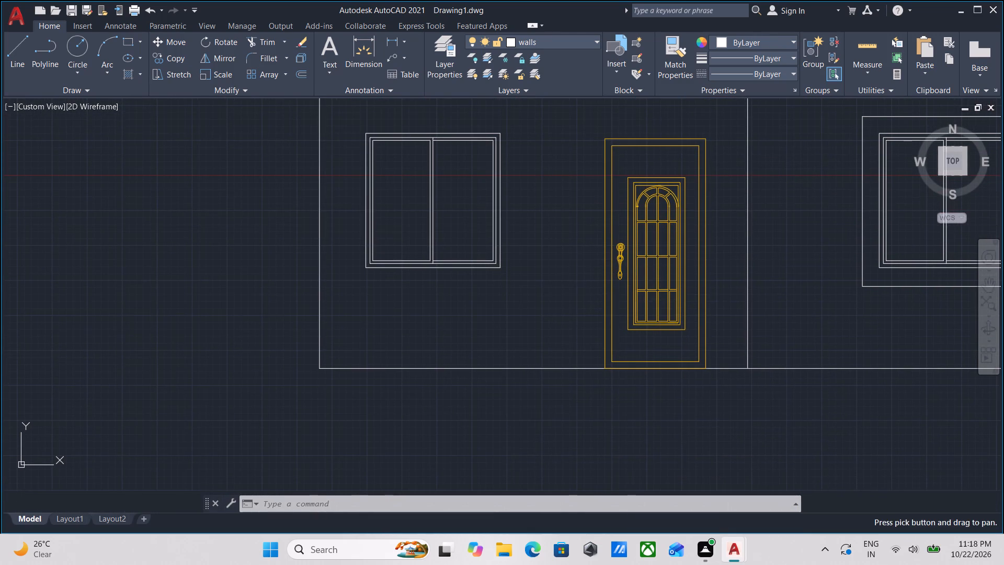
{"action": "scroll", "coordinate": [500, 274], "scroll_direction": "up", "scroll_amount": 2}
{"action": "scroll", "coordinate": [500, 274], "scroll_direction": "down", "scroll_amount": 3}
{"action": "middle_click_drag", "start_coordinate": [500, 274], "coordinate": [520, 383]}
{"action": "scroll", "coordinate": [528, 341], "scroll_direction": "down", "scroll_amount": 1}
{"action": "middle_click_drag", "start_coordinate": [529, 341], "coordinate": [545, 457]}
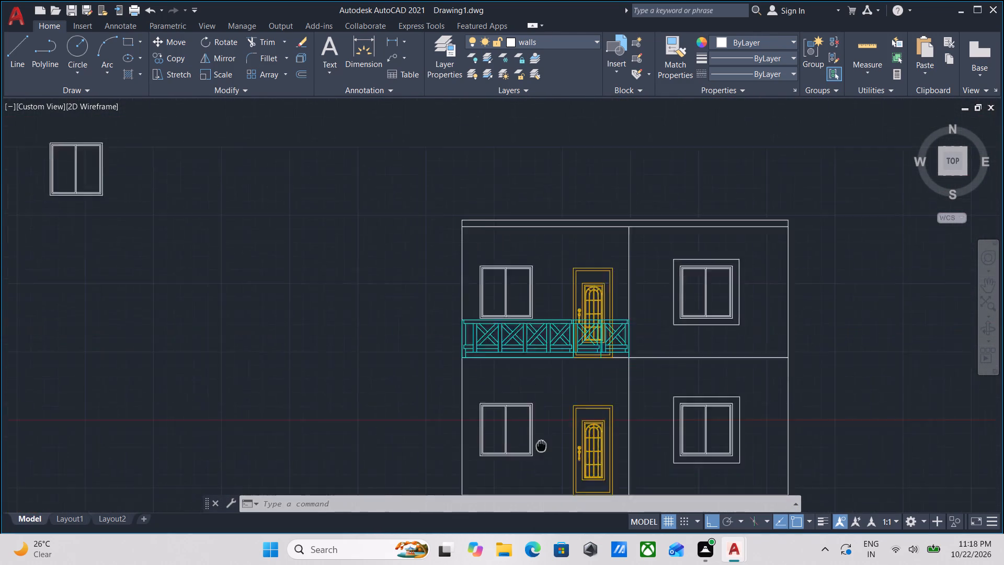
{"action": "middle_click_drag", "start_coordinate": [545, 457], "coordinate": [548, 467]}
{"action": "middle_click_drag", "start_coordinate": [556, 409], "coordinate": [528, 355]}
{"action": "middle_click_drag", "start_coordinate": [529, 382], "coordinate": [521, 484]}
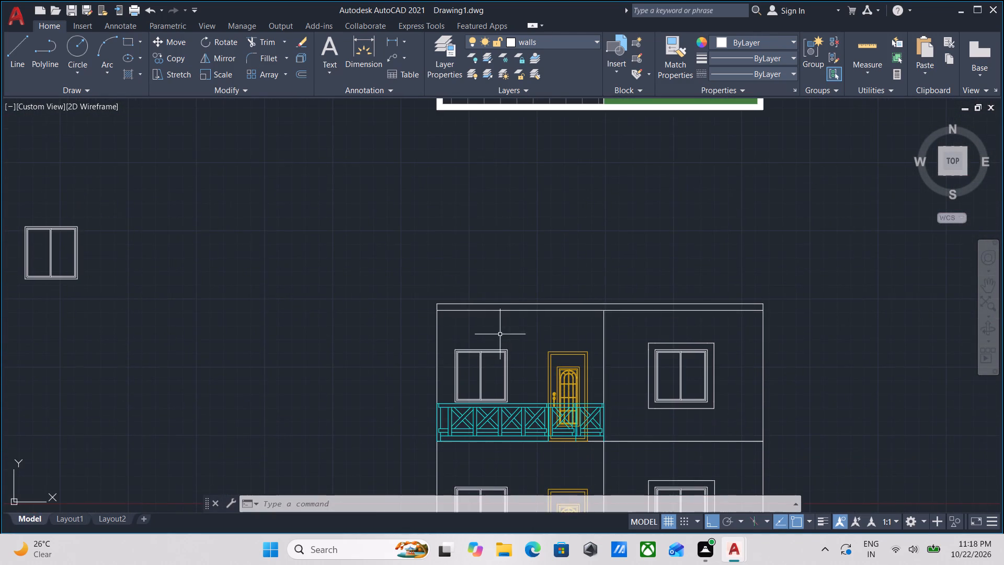
Draw the first-floor left window's surround top line 4'-4" leftward, starting 6" above and 4" right of the window's top-right corner.
{"action": "scroll", "coordinate": [494, 348], "scroll_direction": "up", "scroll_amount": 1}
{"action": "middle_click_drag", "start_coordinate": [486, 354], "coordinate": [499, 338]}
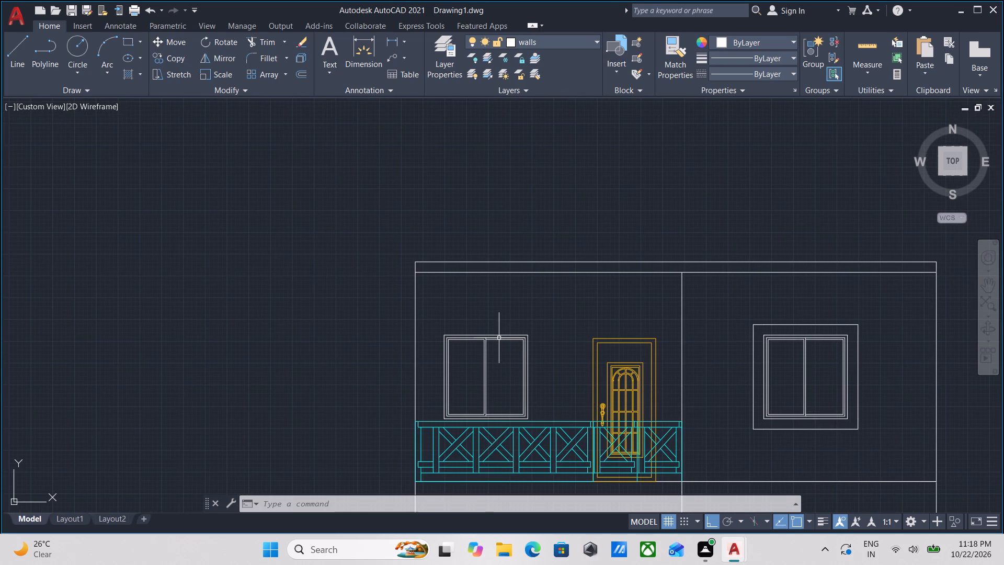
{"action": "key", "text": "l"}
{"action": "key", "text": "Return"}
{"action": "scroll", "coordinate": [411, 360], "scroll_direction": "up", "scroll_amount": 2}
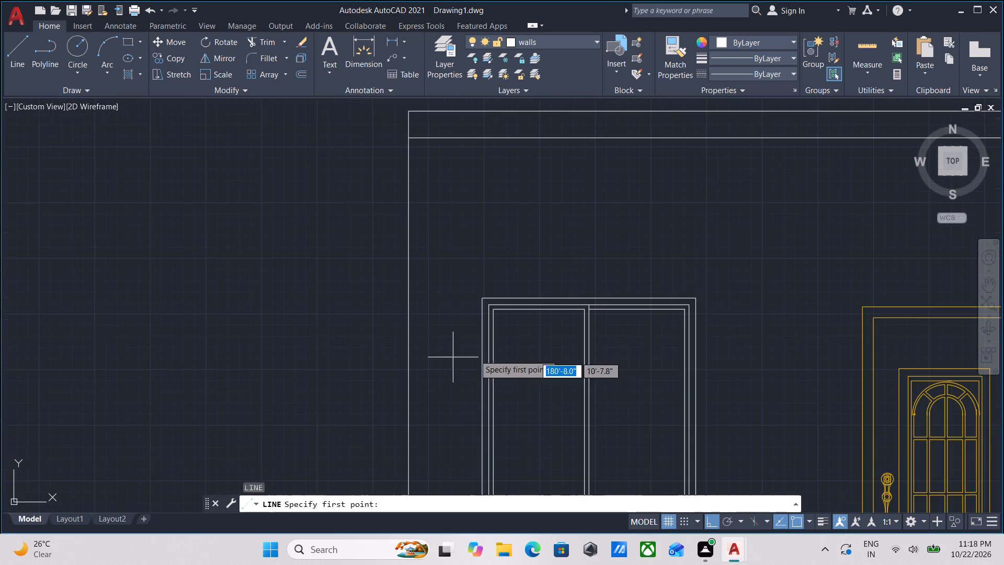
{"action": "type", "text": "tk"}
{"action": "key", "text": "Return"}
{"action": "scroll", "coordinate": [693, 301], "scroll_direction": "up", "scroll_amount": 1}
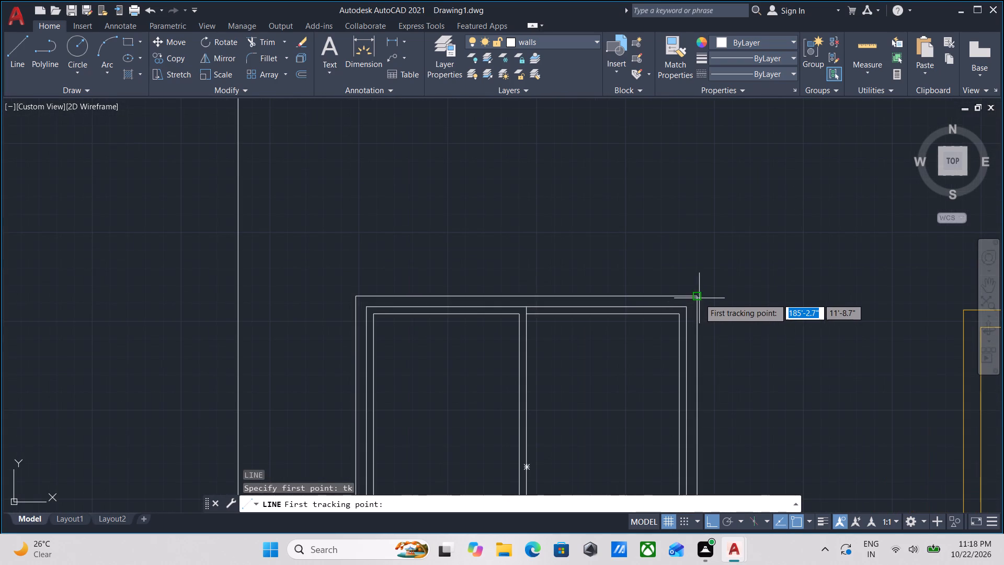
{"action": "left_click", "coordinate": [699, 298]}
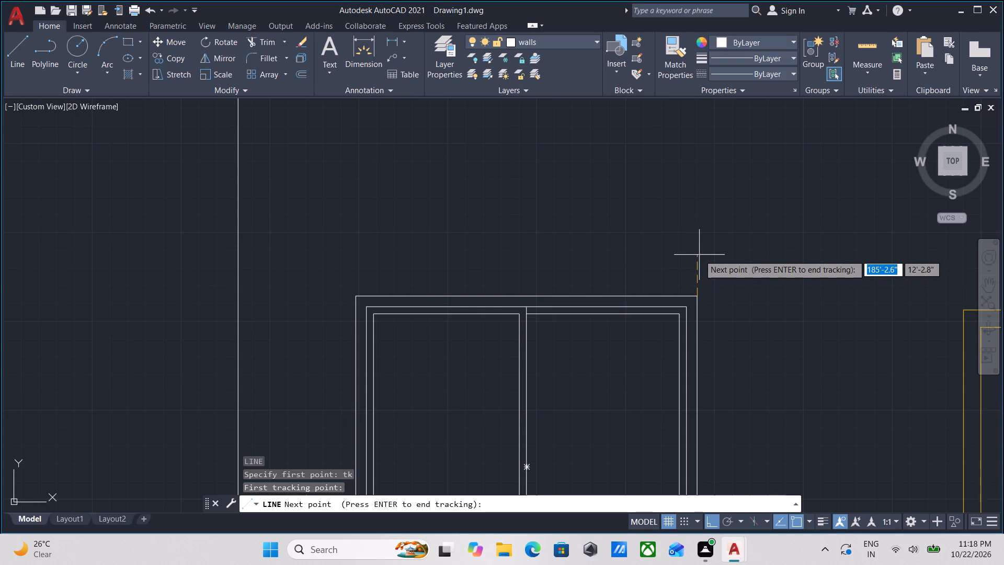
{"action": "key", "text": "6"}
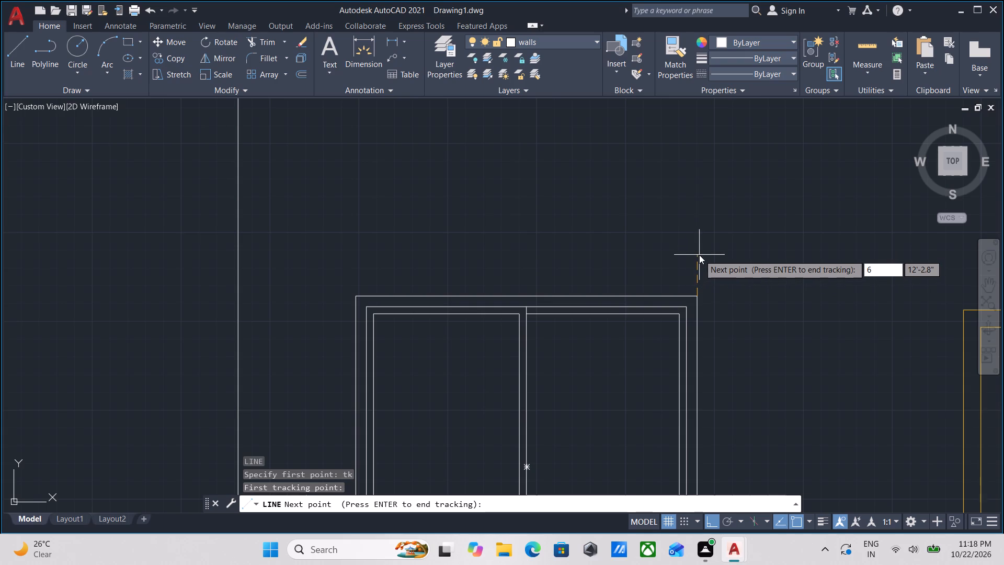
{"action": "key", "text": "shift+quotedbl"}
{"action": "key", "text": "Return"}
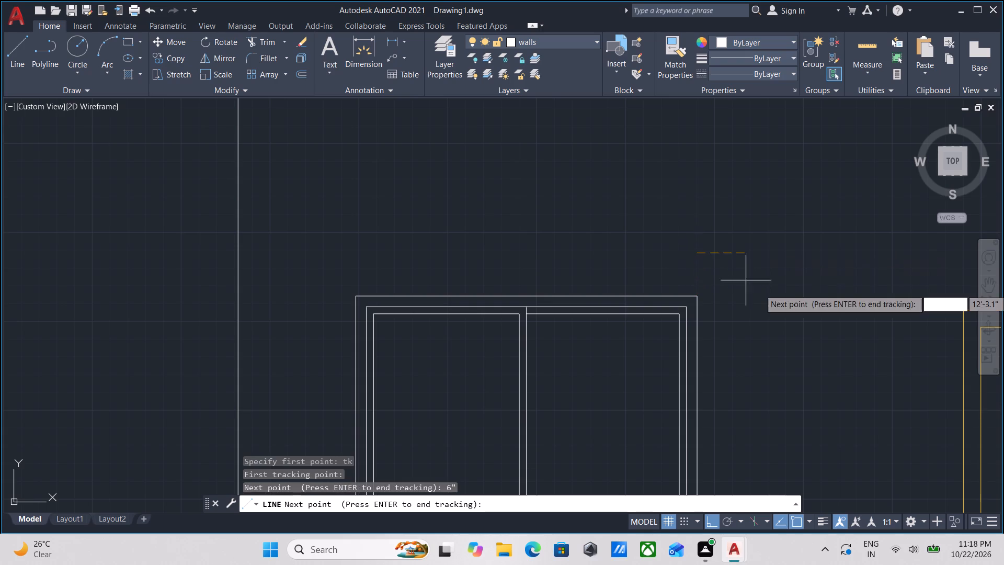
{"action": "scroll", "coordinate": [744, 254], "scroll_direction": "up", "scroll_amount": 2}
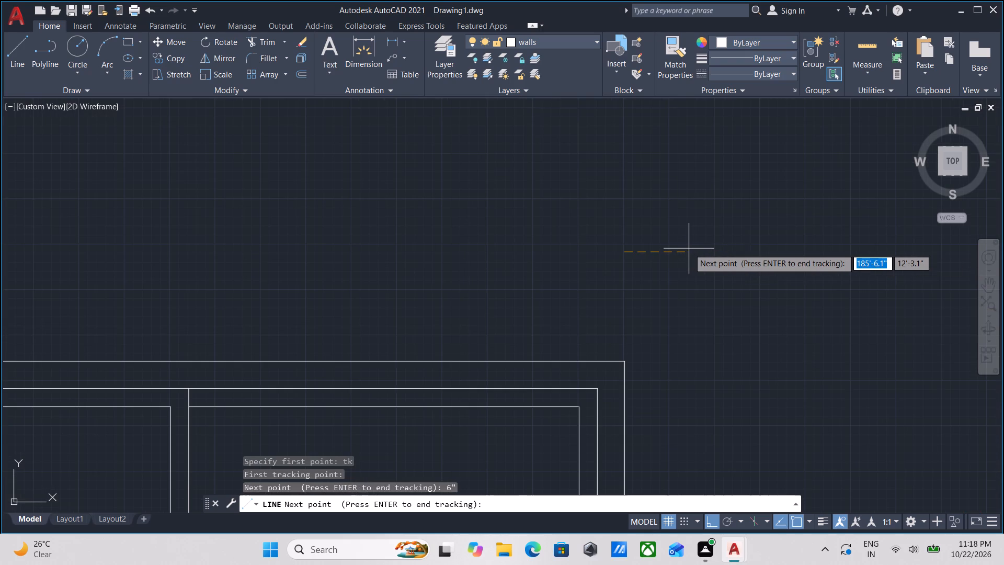
{"action": "middle_click_drag", "start_coordinate": [689, 248], "coordinate": [532, 252]}
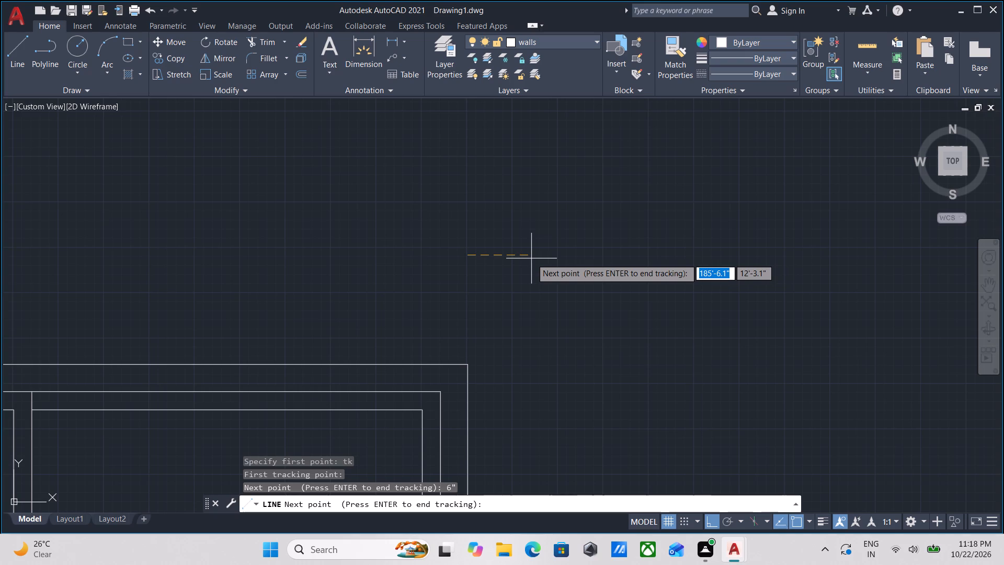
{"action": "key", "text": "4"}
{"action": "key", "text": "shift+quotedbl"}
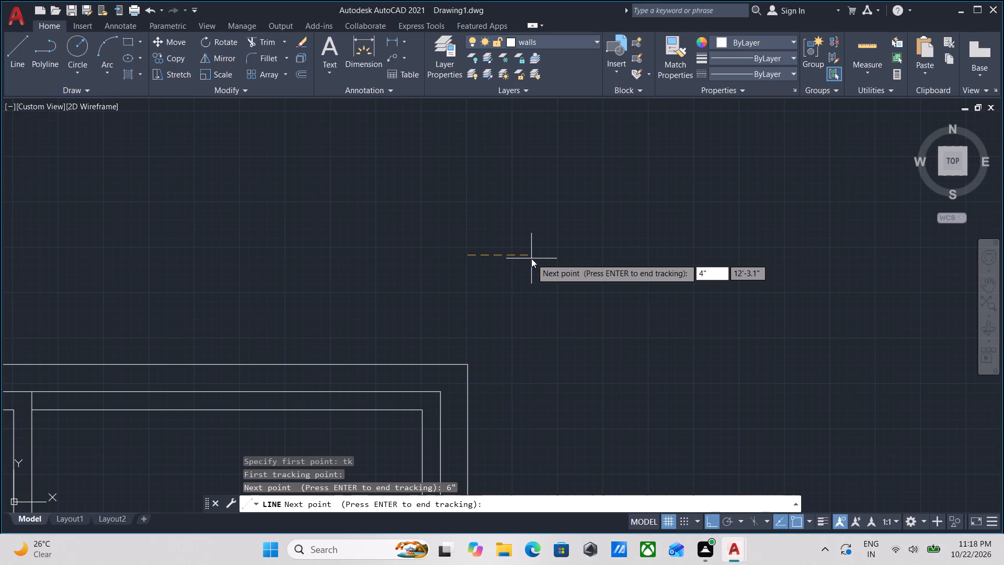
{"action": "key", "text": "Return"}
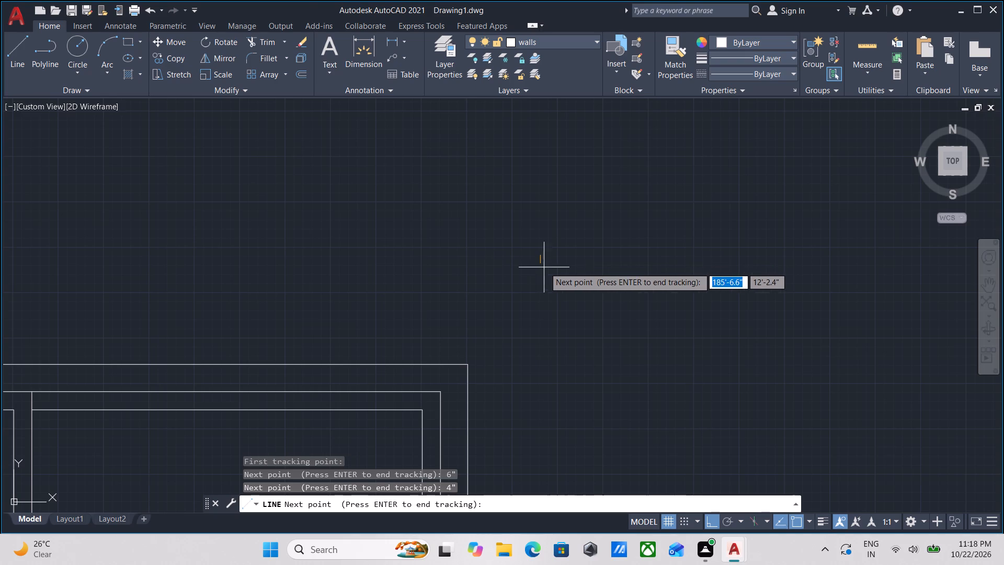
{"action": "key", "text": "Return"}
{"action": "scroll", "coordinate": [481, 364], "scroll_direction": "down", "scroll_amount": 1}
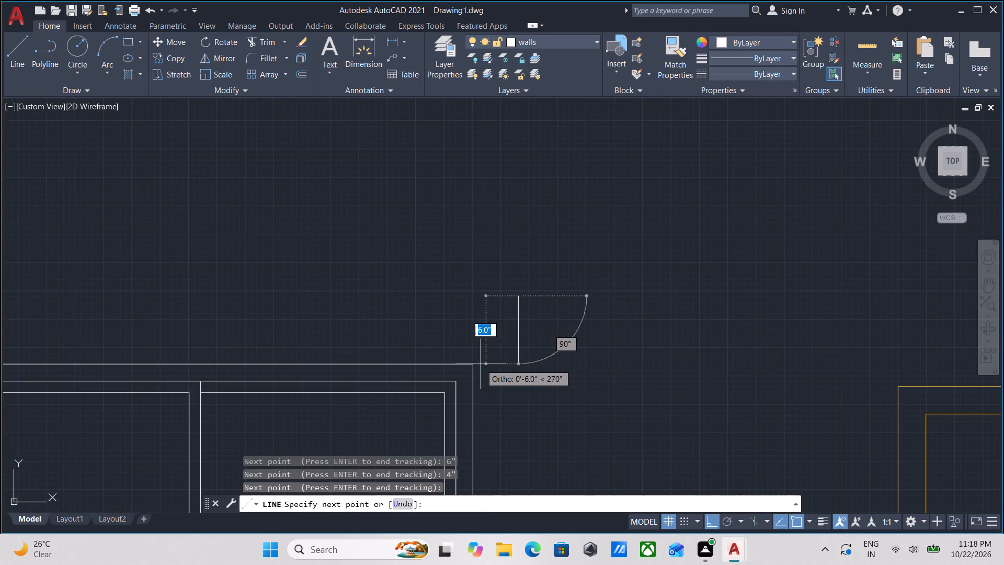
{"action": "scroll", "coordinate": [489, 360], "scroll_direction": "down", "scroll_amount": 1}
{"action": "middle_click_drag", "start_coordinate": [489, 360], "coordinate": [506, 133]}
{"action": "middle_click_drag", "start_coordinate": [535, 338], "coordinate": [535, 230]}
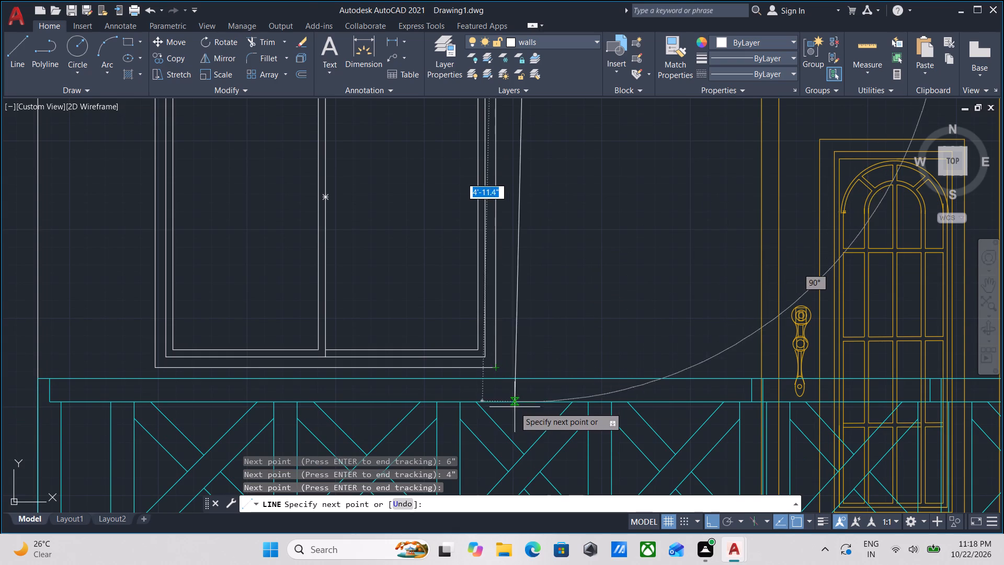
{"action": "scroll", "coordinate": [515, 408], "scroll_direction": "down", "scroll_amount": 3}
{"action": "middle_click_drag", "start_coordinate": [515, 408], "coordinate": [544, 404]}
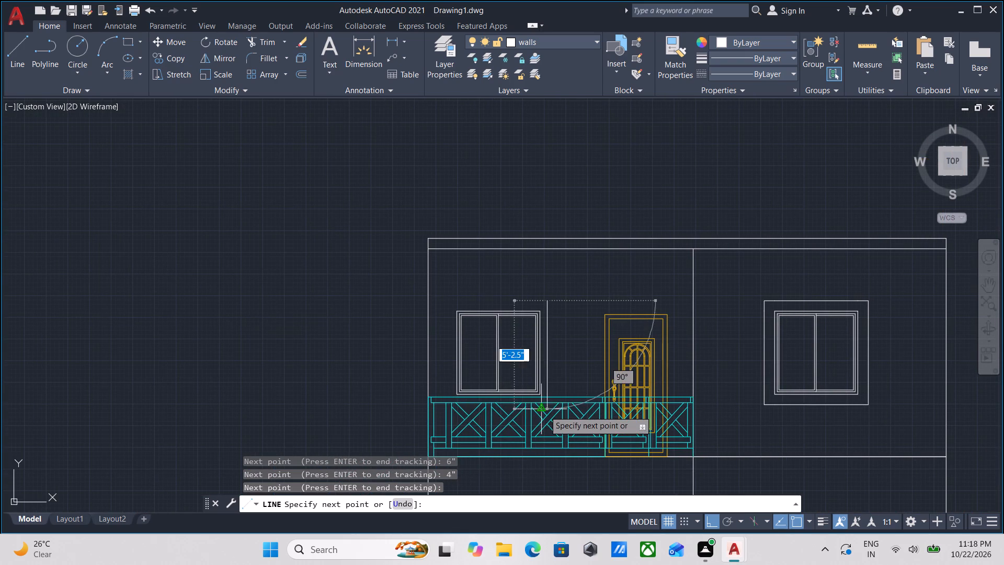
{"action": "scroll", "coordinate": [459, 313], "scroll_direction": "up", "scroll_amount": 3}
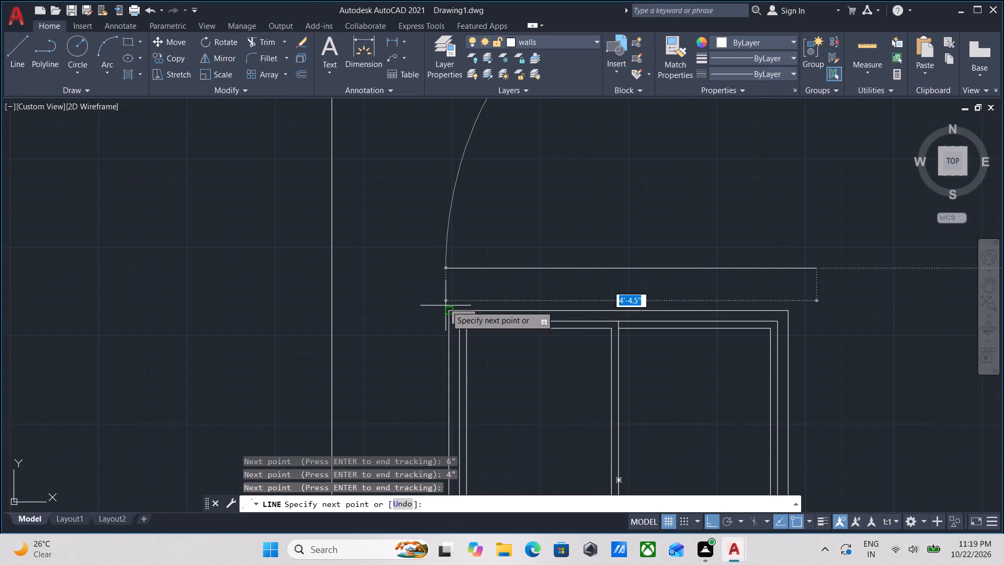
{"action": "left_click", "coordinate": [450, 270]}
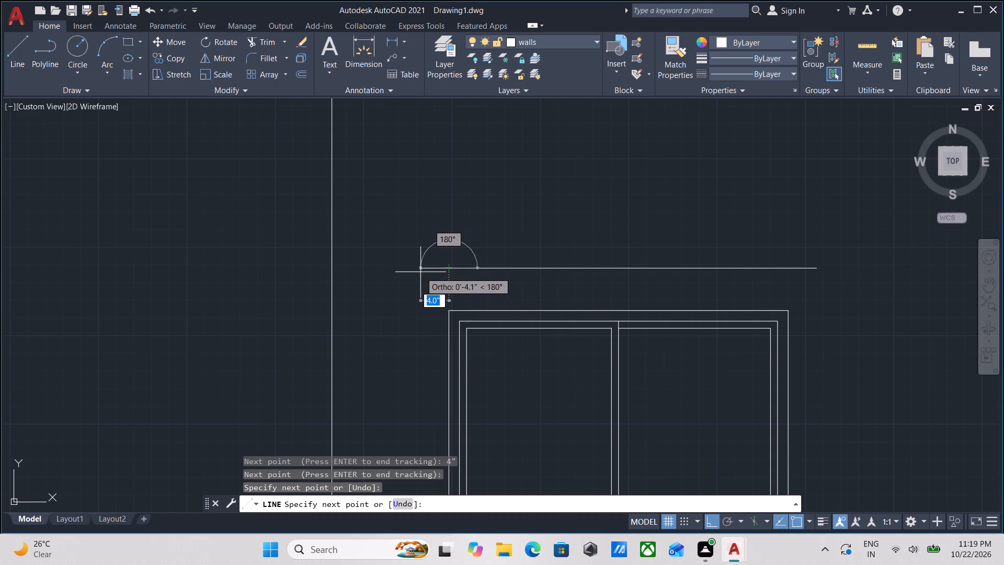
Extend the surround's top line past the window's left edge by about 4" plus 2".
{"action": "left_click", "coordinate": [420, 272]}
{"action": "middle_click_drag", "start_coordinate": [431, 372], "coordinate": [441, 201]}
{"action": "scroll", "coordinate": [431, 338], "scroll_direction": "down", "scroll_amount": 1}
{"action": "scroll", "coordinate": [447, 298], "scroll_direction": "down", "scroll_amount": 1}
{"action": "scroll", "coordinate": [423, 207], "scroll_direction": "up", "scroll_amount": 2}
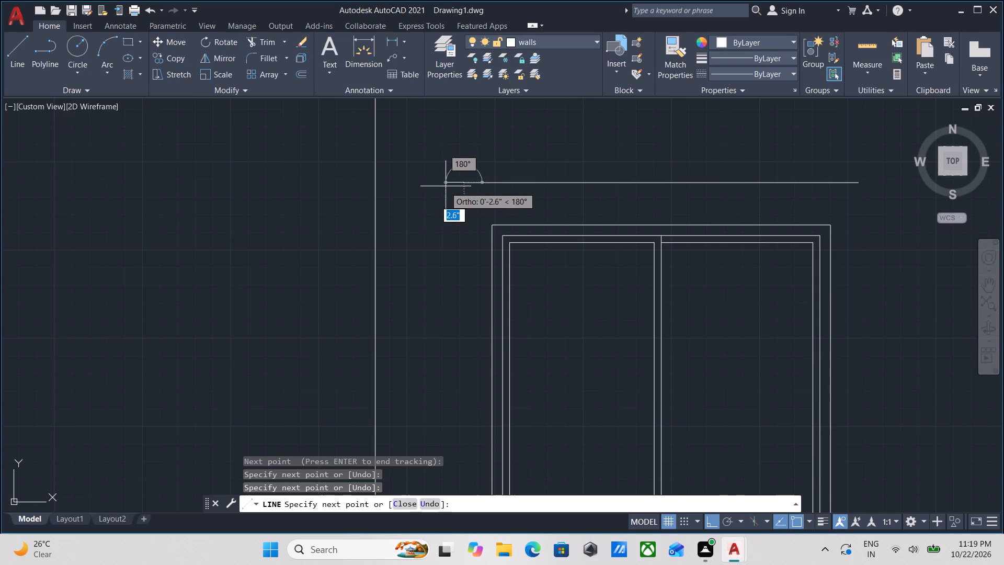
{"action": "scroll", "coordinate": [447, 185], "scroll_direction": "up", "scroll_amount": 2}
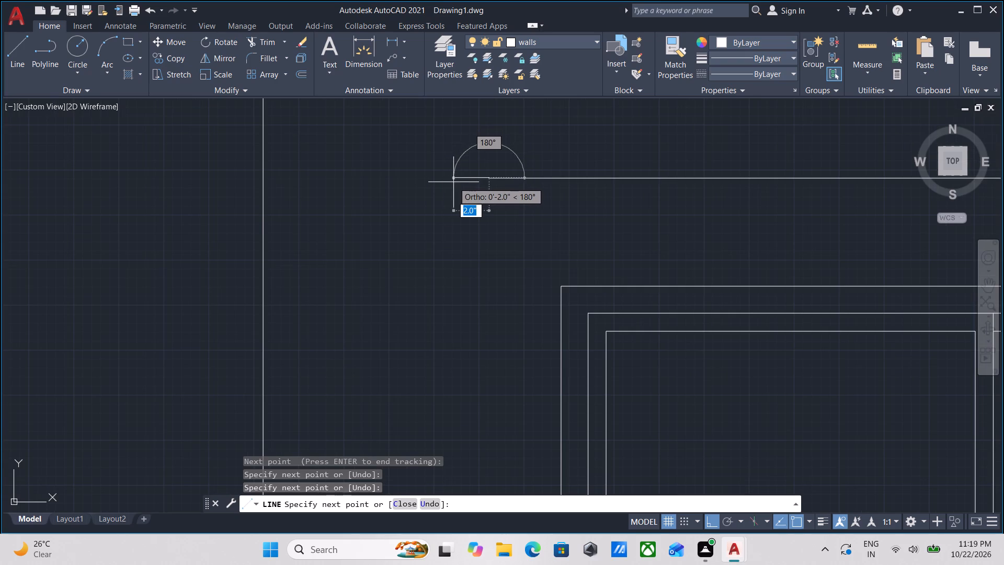
{"action": "left_click", "coordinate": [453, 182]}
Run the surround's left side down 4'-6" to the window's bottom level, plus about 2" into the railing.
{"action": "scroll", "coordinate": [465, 349], "scroll_direction": "down", "scroll_amount": 2}
{"action": "middle_click_drag", "start_coordinate": [465, 349], "coordinate": [447, 200]}
{"action": "scroll", "coordinate": [430, 370], "scroll_direction": "down", "scroll_amount": 1}
{"action": "middle_click_drag", "start_coordinate": [430, 369], "coordinate": [424, 196]}
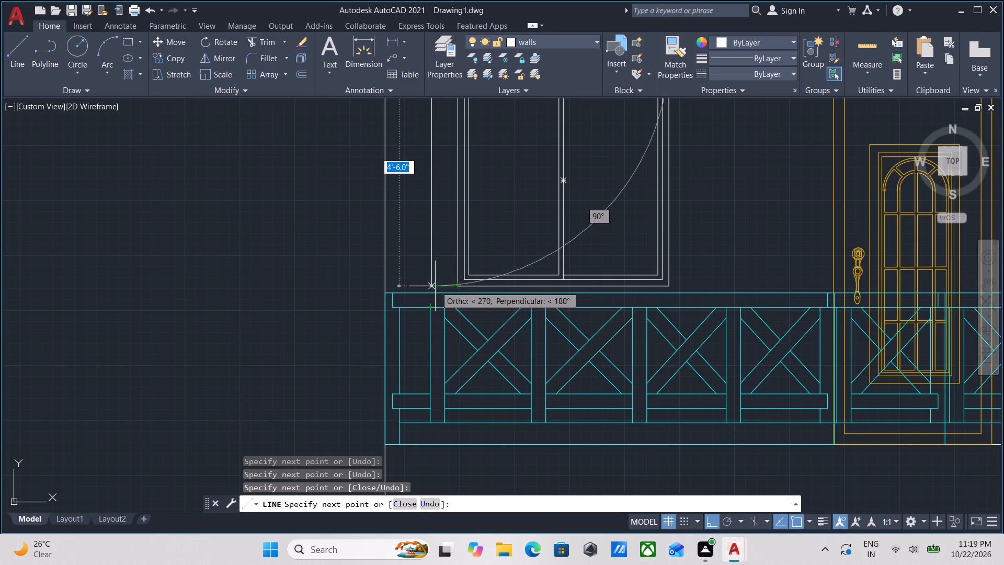
{"action": "left_click", "coordinate": [428, 285]}
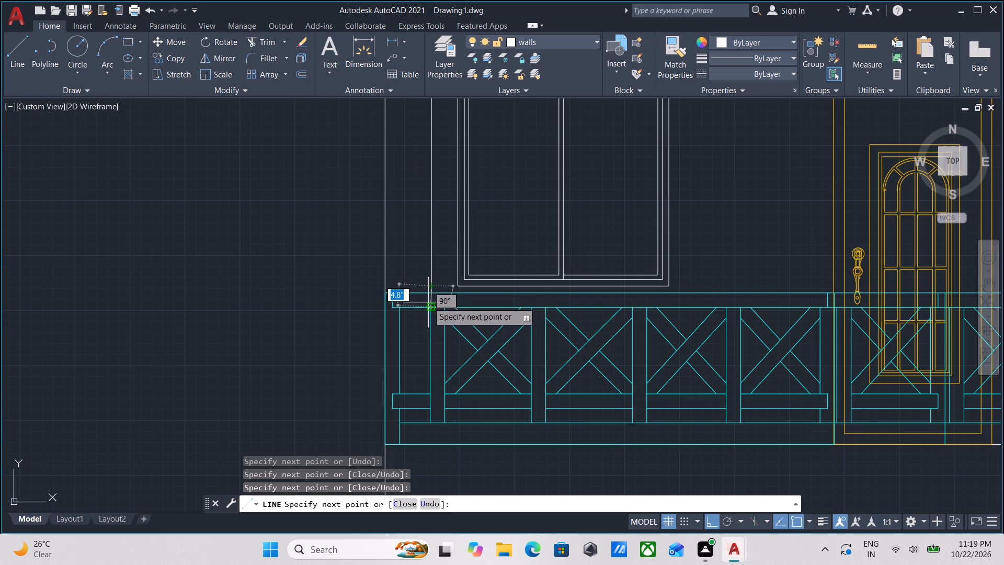
{"action": "scroll", "coordinate": [429, 297], "scroll_direction": "up", "scroll_amount": 3}
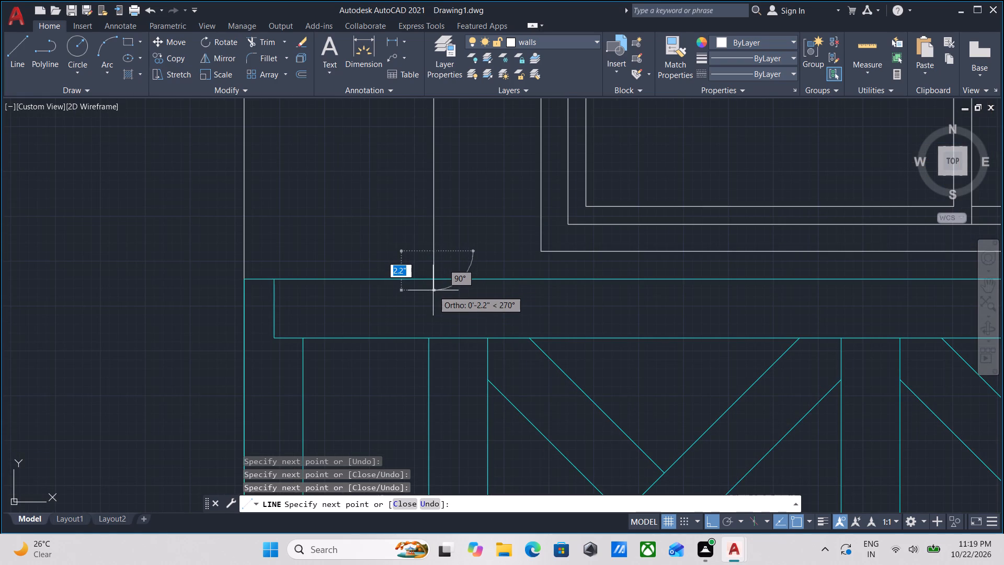
{"action": "left_click", "coordinate": [433, 287]}
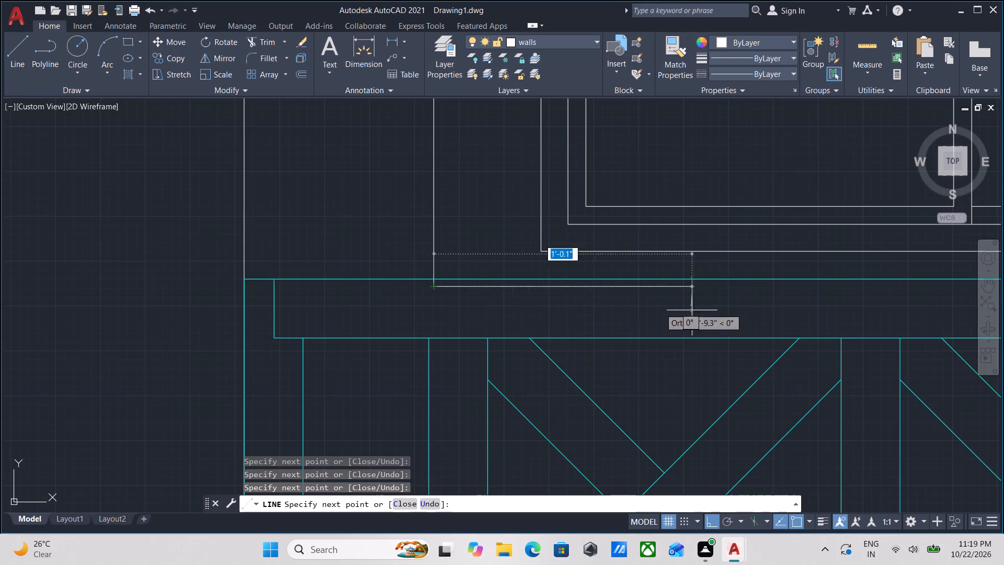
Run the surround's bottom line about 4'-6" rightward to the window's right edge, plus 4" beyond it.
{"action": "middle_click_drag", "start_coordinate": [758, 314], "coordinate": [474, 304]}
{"action": "scroll", "coordinate": [677, 315], "scroll_direction": "down", "scroll_amount": 2}
{"action": "middle_click_drag", "start_coordinate": [677, 315], "coordinate": [323, 303]}
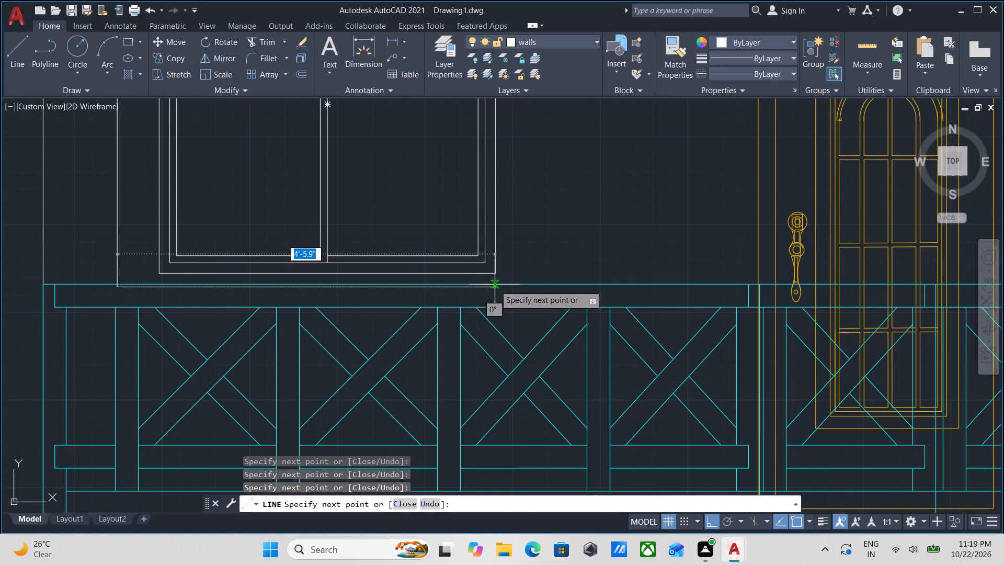
{"action": "left_click", "coordinate": [495, 291]}
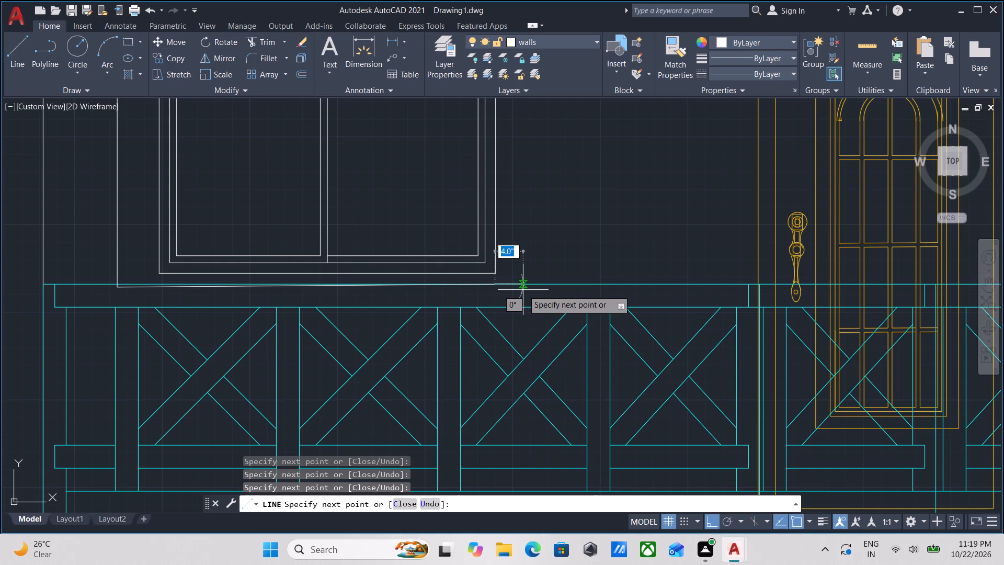
{"action": "left_click", "coordinate": [523, 290]}
Close the first-floor left window's surround by running its right side up to the top line's start.
{"action": "scroll", "coordinate": [520, 220], "scroll_direction": "down", "scroll_amount": 1}
{"action": "middle_click_drag", "start_coordinate": [520, 220], "coordinate": [555, 468]}
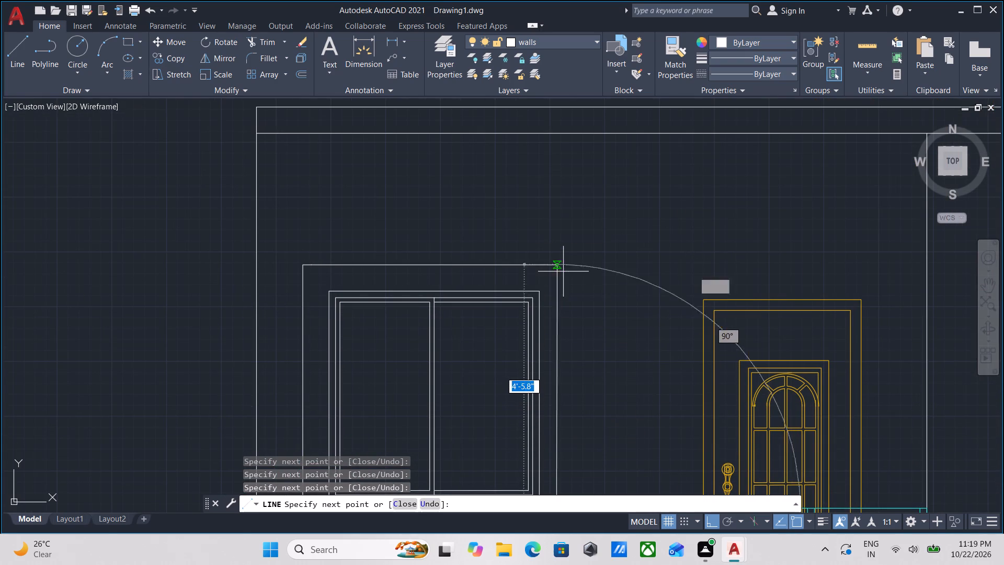
{"action": "left_click", "coordinate": [557, 265]}
{"action": "key", "text": "Escape"}
{"action": "scroll", "coordinate": [557, 265], "scroll_direction": "down", "scroll_amount": 4}
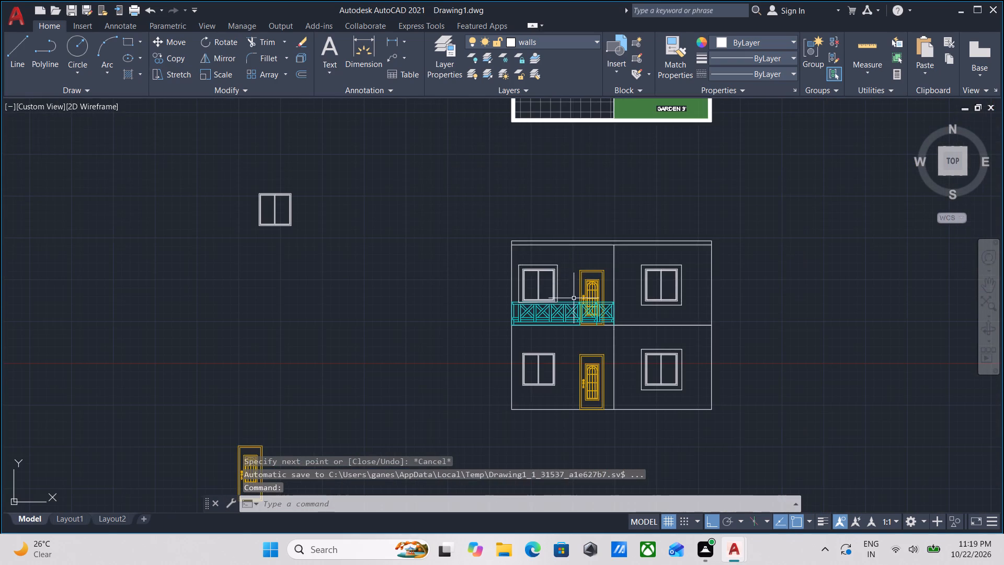
Draw the top line of the ground-floor left window's surround from 4" above its top-left corner to about 4" past its right edge.
{"action": "scroll", "coordinate": [572, 383], "scroll_direction": "up", "scroll_amount": 3}
{"action": "scroll", "coordinate": [539, 397], "scroll_direction": "down", "scroll_amount": 2}
{"action": "middle_click", "coordinate": [535, 394]}
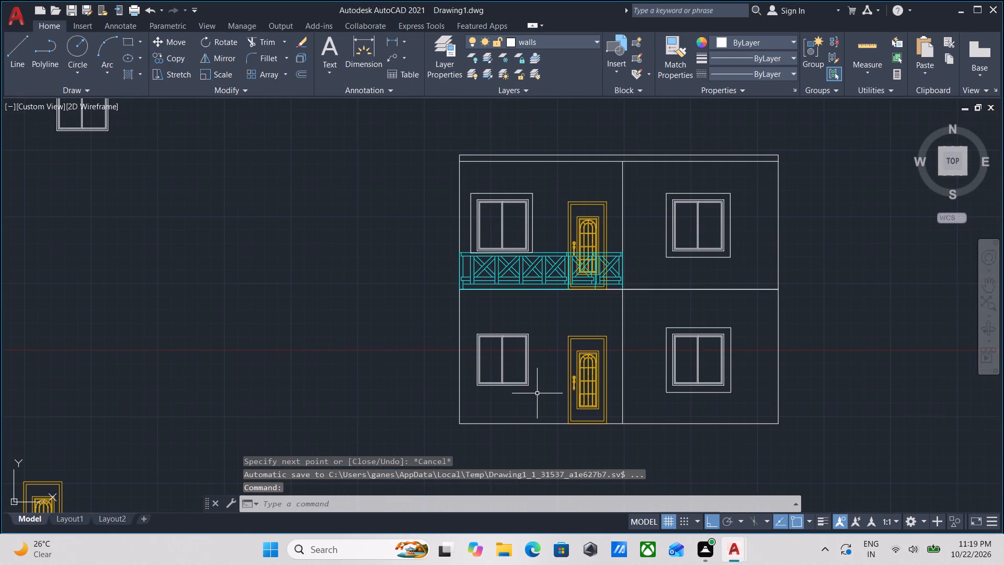
{"action": "scroll", "coordinate": [330, 460], "scroll_direction": "up", "scroll_amount": 4}
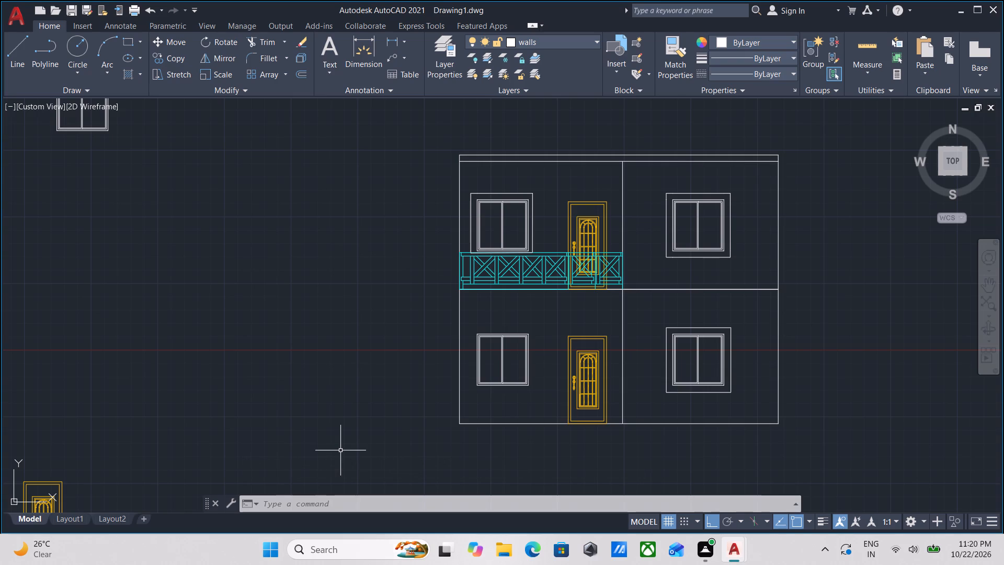
{"action": "scroll", "coordinate": [417, 421], "scroll_direction": "up", "scroll_amount": 2}
{"action": "middle_click_drag", "start_coordinate": [573, 366], "coordinate": [466, 454]}
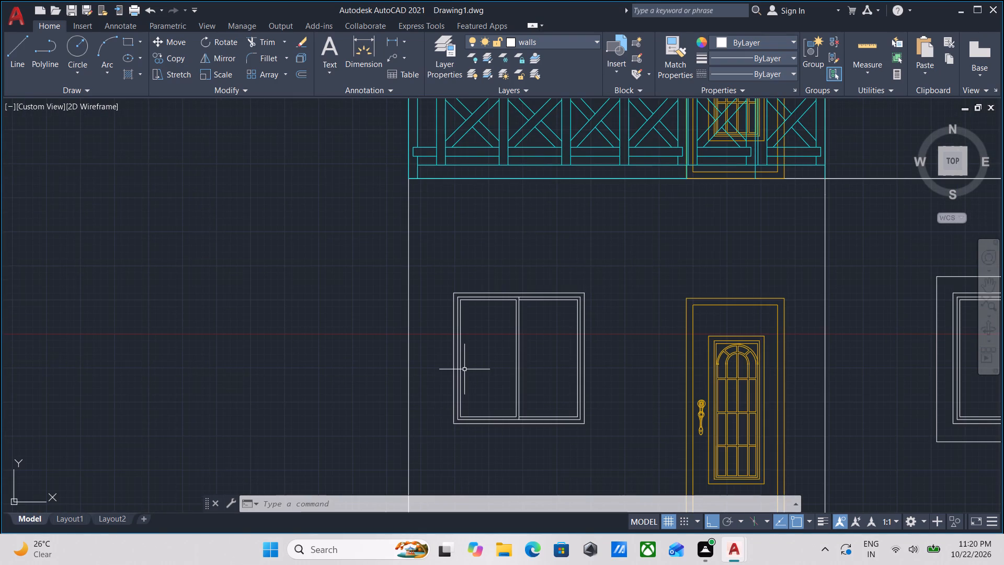
{"action": "key", "text": "l"}
{"action": "key", "text": "Return"}
{"action": "scroll", "coordinate": [479, 255], "scroll_direction": "up", "scroll_amount": 3}
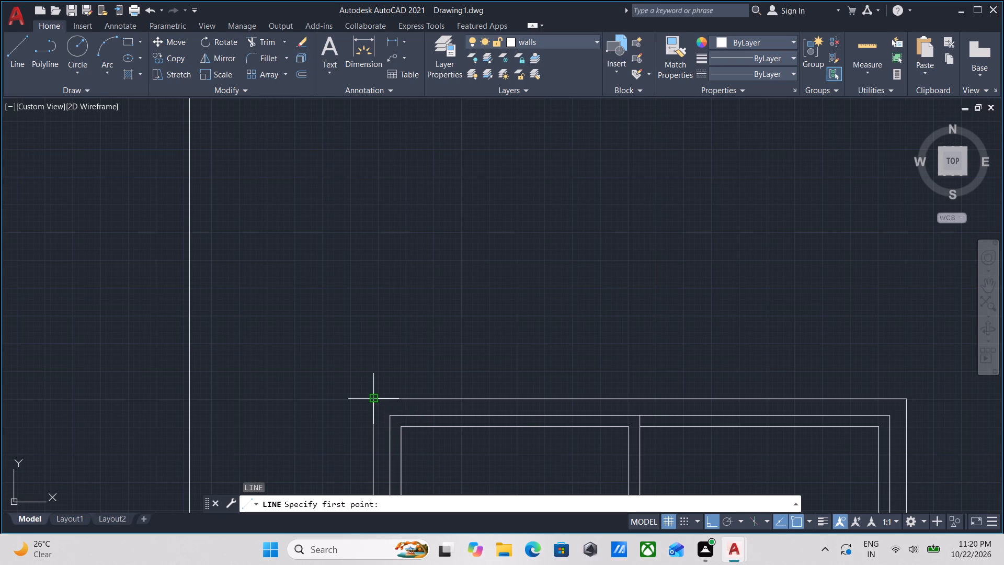
{"action": "type", "text": "tk"}
{"action": "key", "text": "Return"}
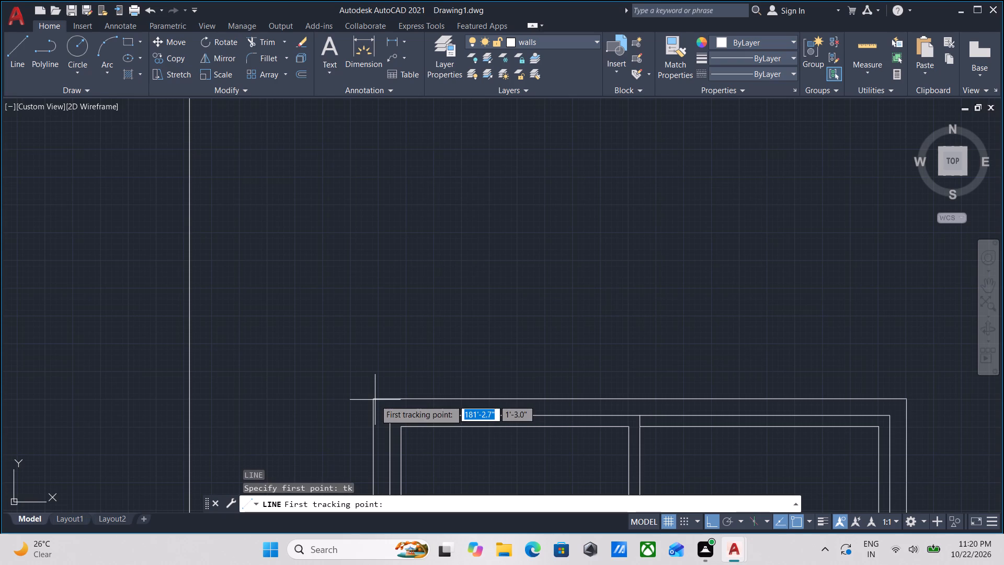
{"action": "left_click", "coordinate": [373, 402]}
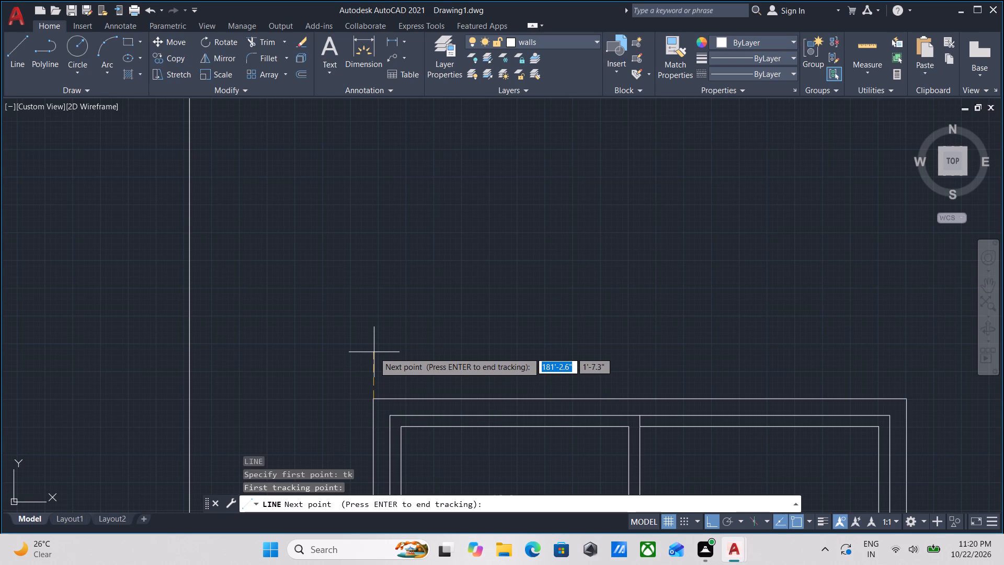
{"action": "key", "text": "4"}
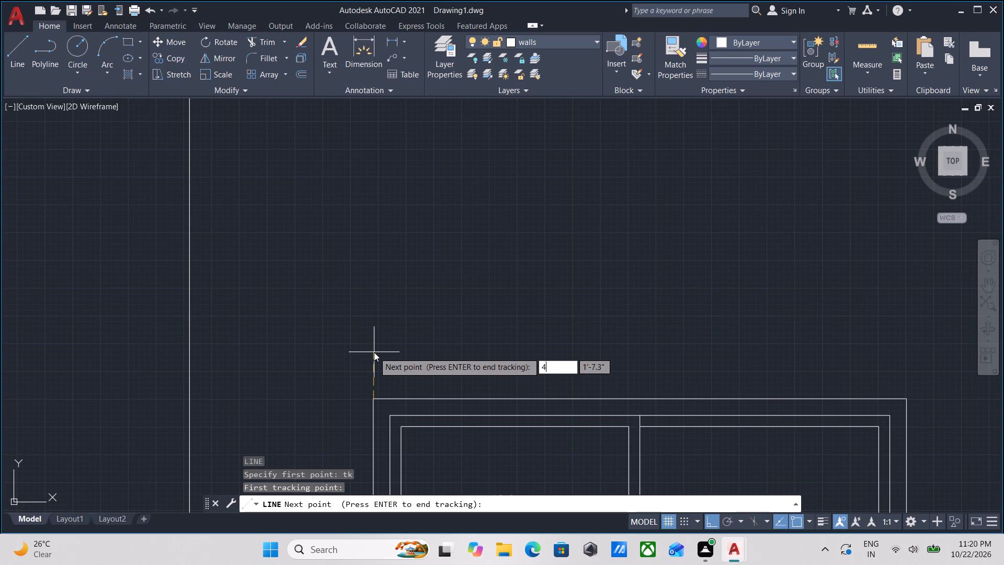
{"action": "key", "text": "shift+quotedbl"}
{"action": "key", "text": "Return"}
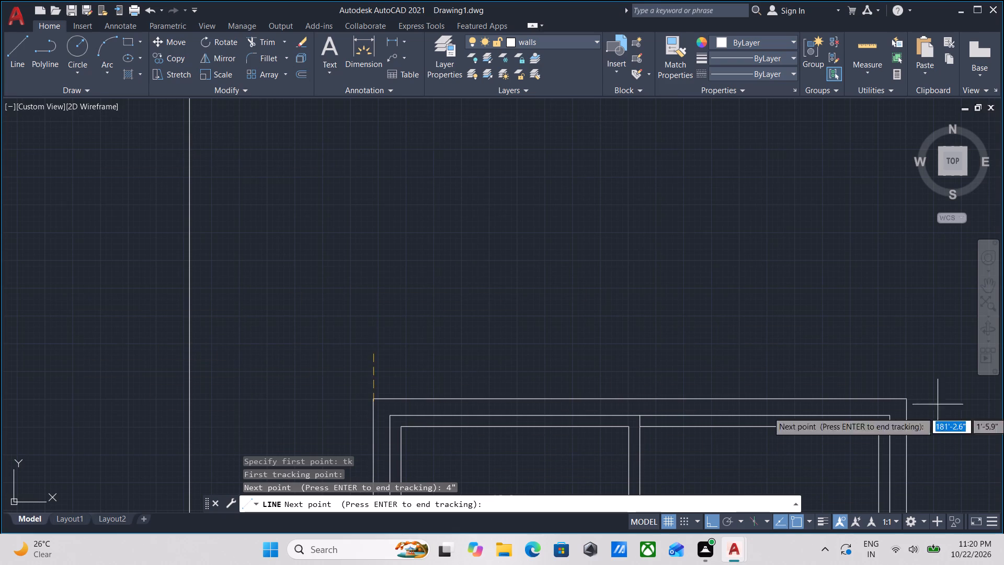
{"action": "scroll", "coordinate": [406, 363], "scroll_direction": "down", "scroll_amount": 2}
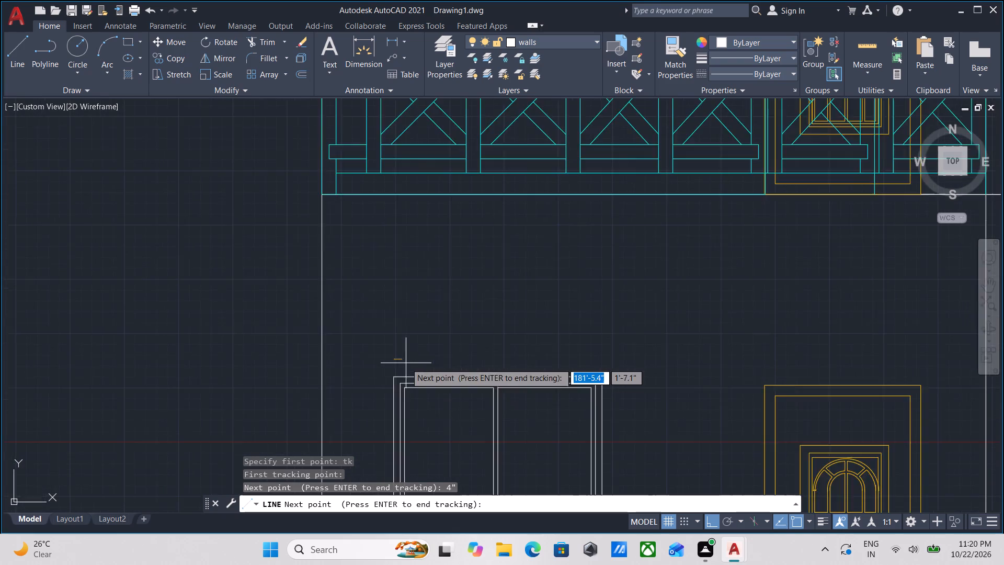
{"action": "middle_click_drag", "start_coordinate": [407, 361], "coordinate": [865, 342]}
{"action": "scroll", "coordinate": [865, 342], "scroll_direction": "up", "scroll_amount": 1}
{"action": "scroll", "coordinate": [983, 349], "scroll_direction": "down", "scroll_amount": 2}
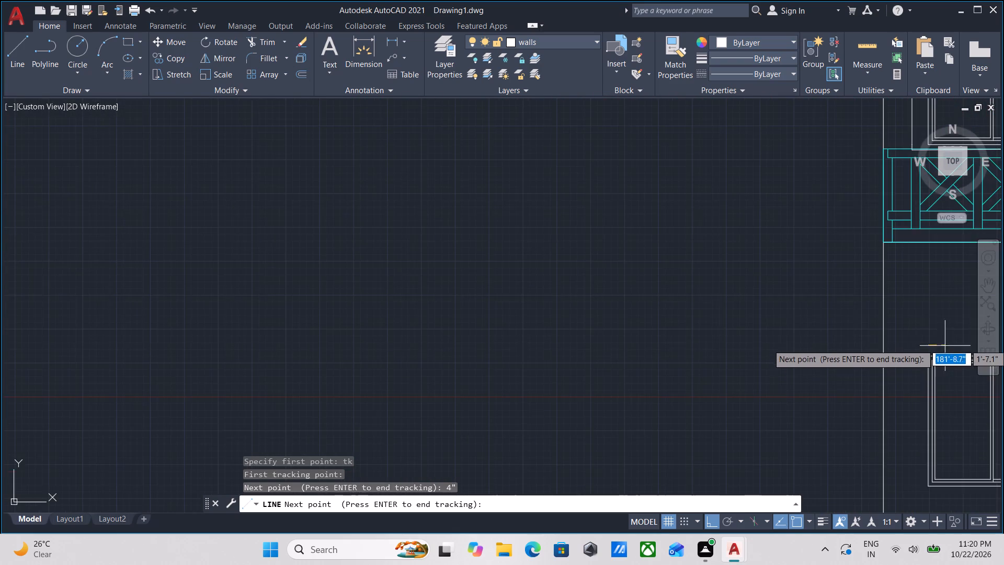
{"action": "middle_click_drag", "start_coordinate": [920, 342], "coordinate": [730, 320]}
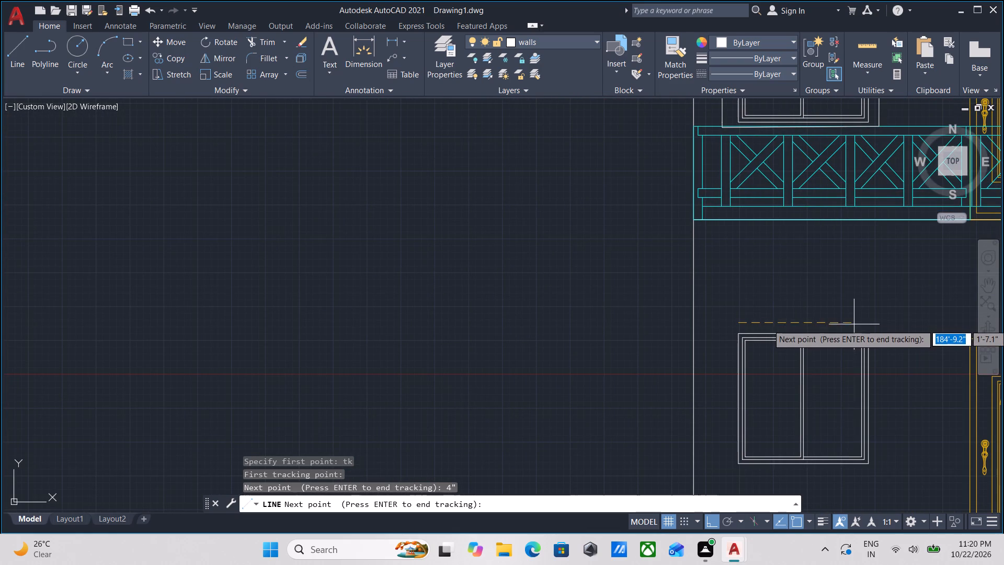
{"action": "middle_click_drag", "start_coordinate": [852, 324], "coordinate": [778, 335]}
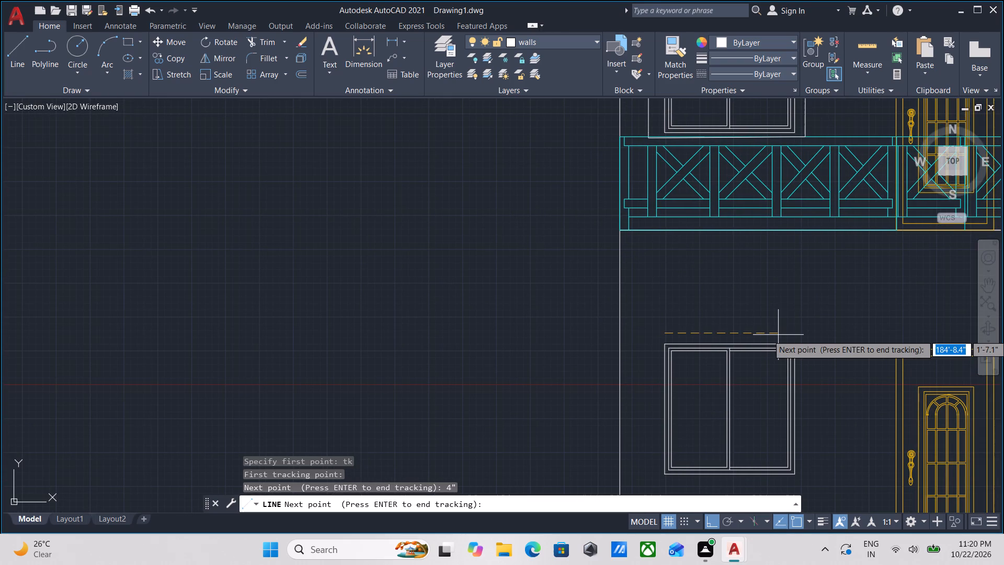
{"action": "middle_click_drag", "start_coordinate": [778, 335], "coordinate": [754, 333]}
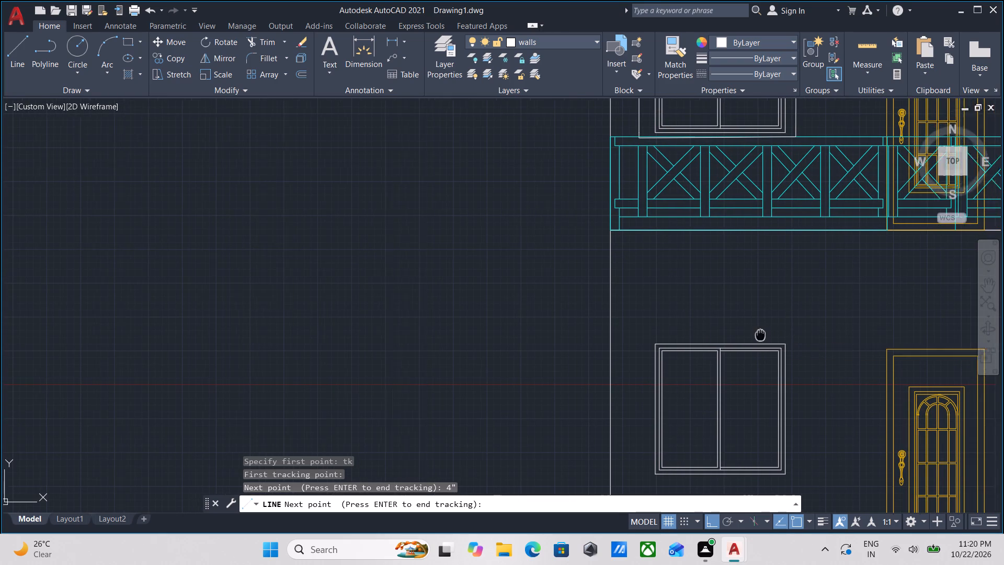
{"action": "middle_click_drag", "start_coordinate": [754, 333], "coordinate": [743, 332]}
{"action": "scroll", "coordinate": [750, 333], "scroll_direction": "up", "scroll_amount": 3}
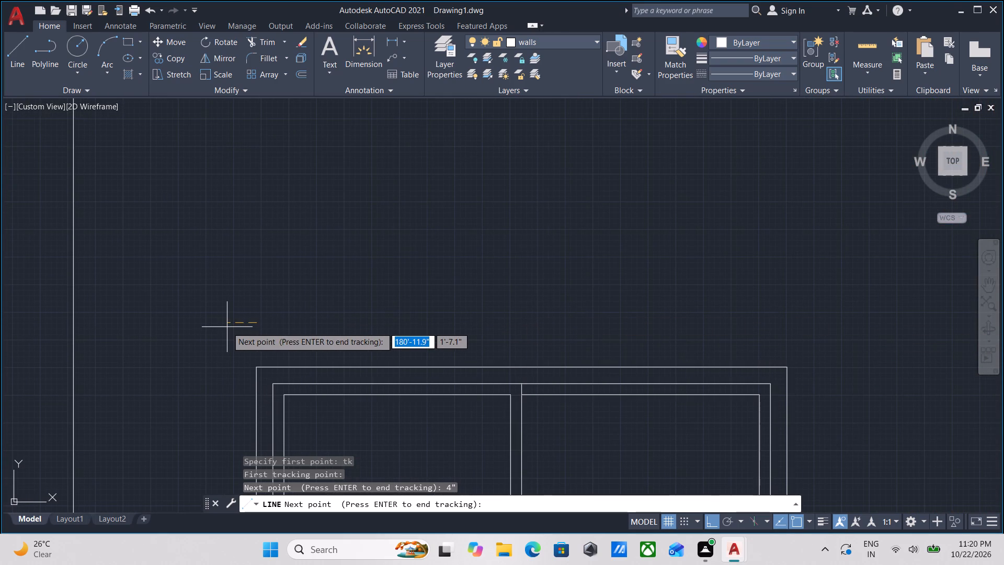
{"action": "middle_click_drag", "start_coordinate": [227, 327], "coordinate": [573, 314]}
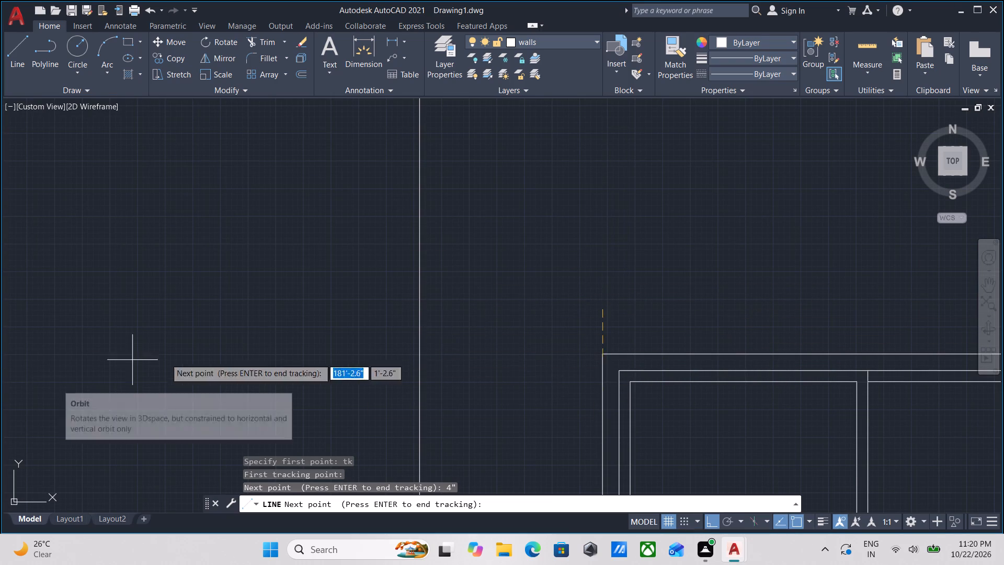
{"action": "scroll", "coordinate": [638, 281], "scroll_direction": "down", "scroll_amount": 1}
{"action": "middle_click_drag", "start_coordinate": [638, 281], "coordinate": [589, 276]}
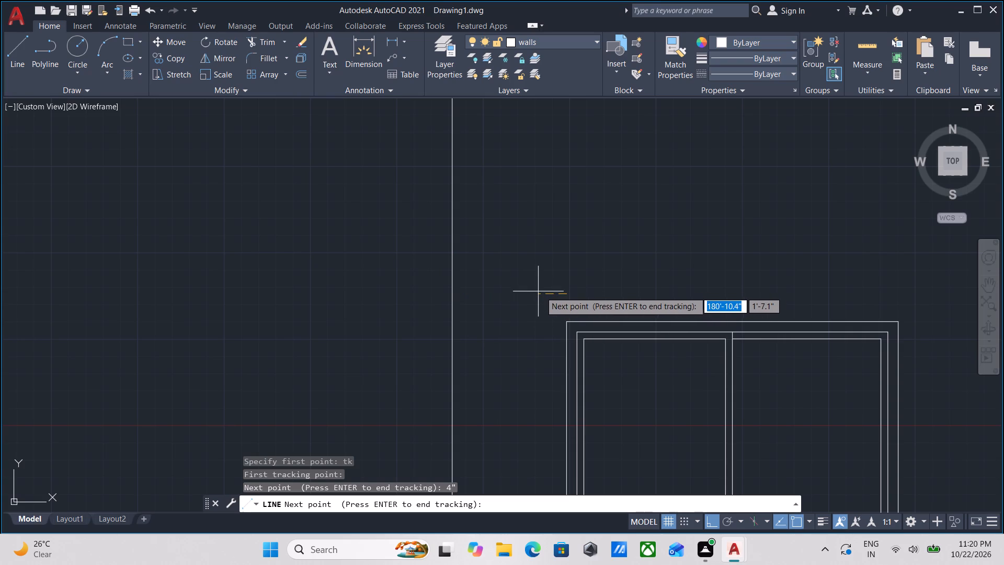
{"action": "key", "text": "Return"}
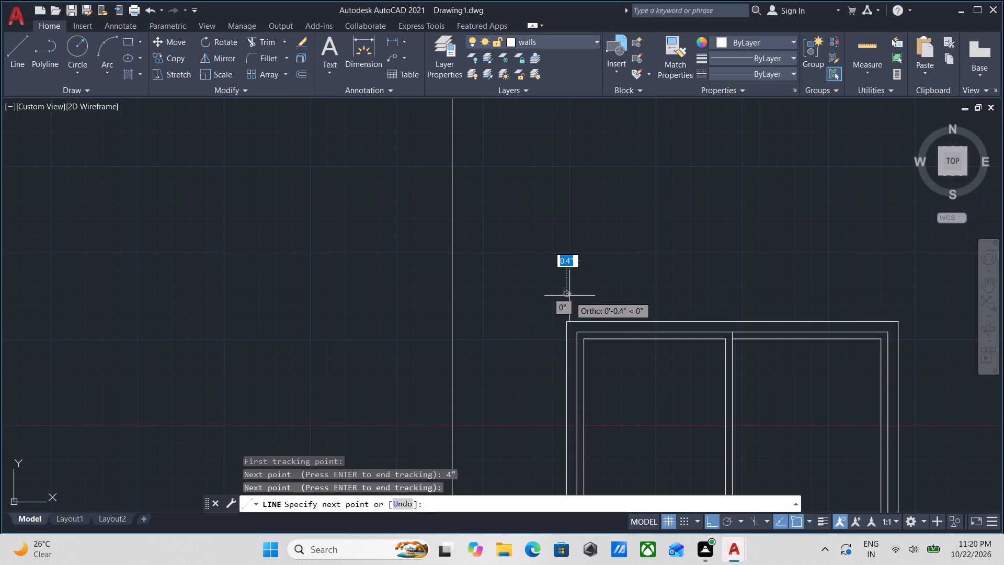
{"action": "middle_click_drag", "start_coordinate": [740, 297], "coordinate": [522, 280]}
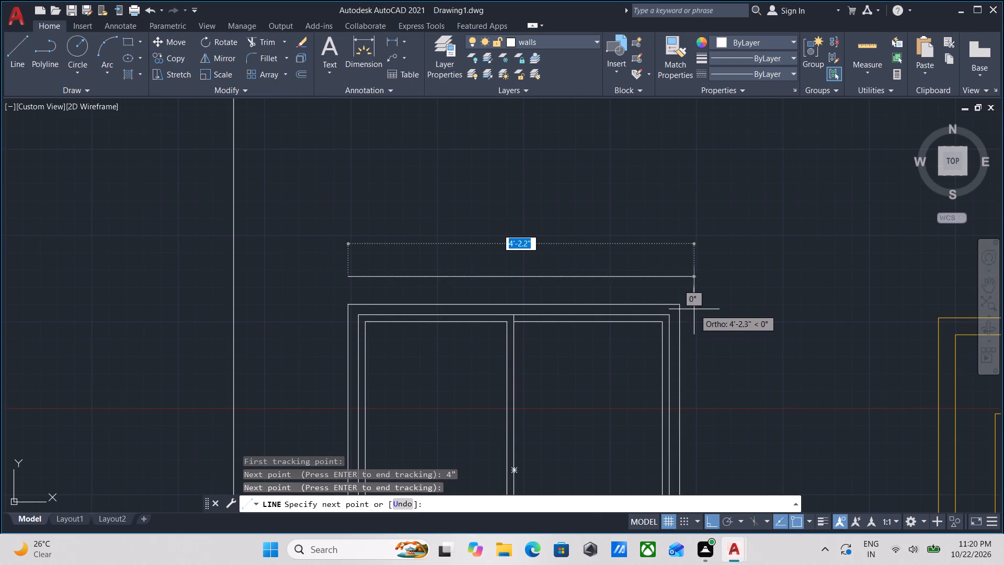
{"action": "left_click", "coordinate": [680, 279]}
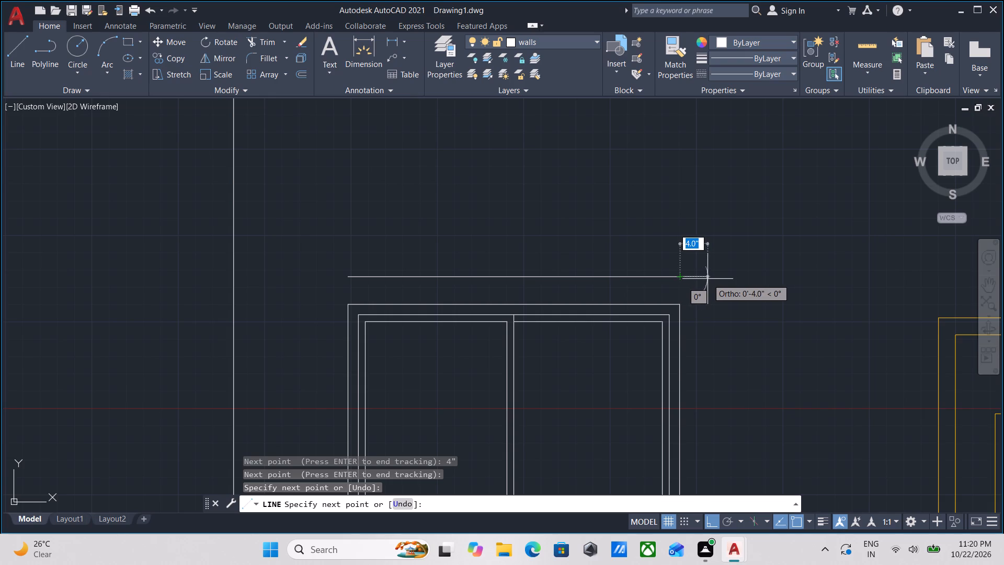
{"action": "left_click", "coordinate": [708, 279]}
Run the surround down to about 4" below the window, and its bottom line leftward to about 4" past the window's left edge.
{"action": "middle_click_drag", "start_coordinate": [725, 344], "coordinate": [695, 105]}
{"action": "scroll", "coordinate": [717, 208], "scroll_direction": "down", "scroll_amount": 1}
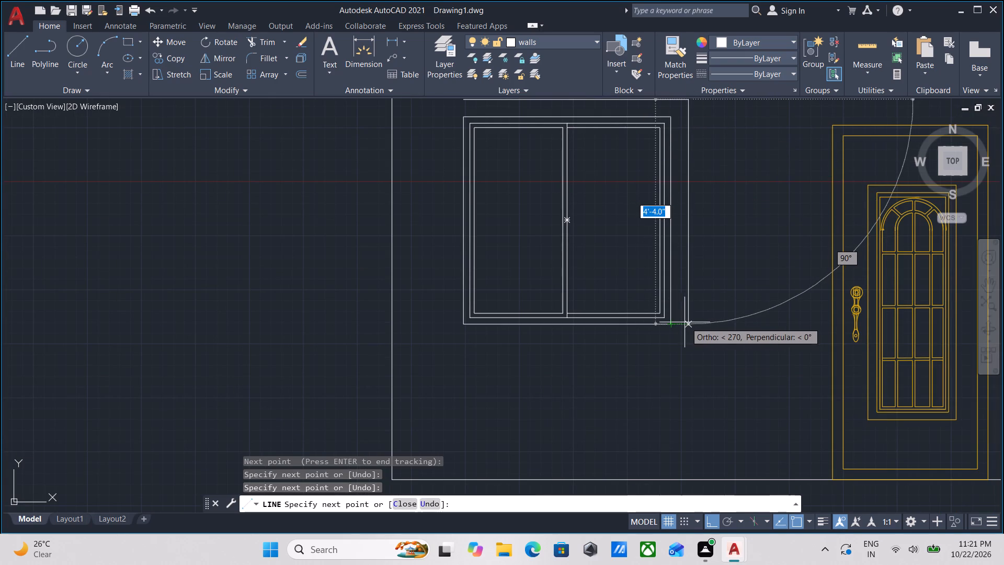
{"action": "left_click", "coordinate": [689, 322]}
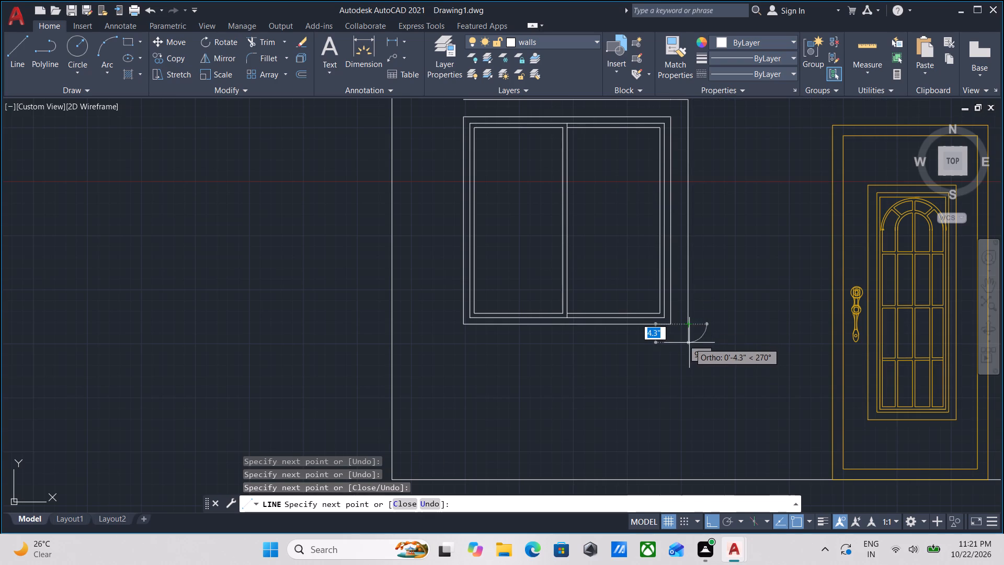
{"action": "left_click", "coordinate": [689, 342]}
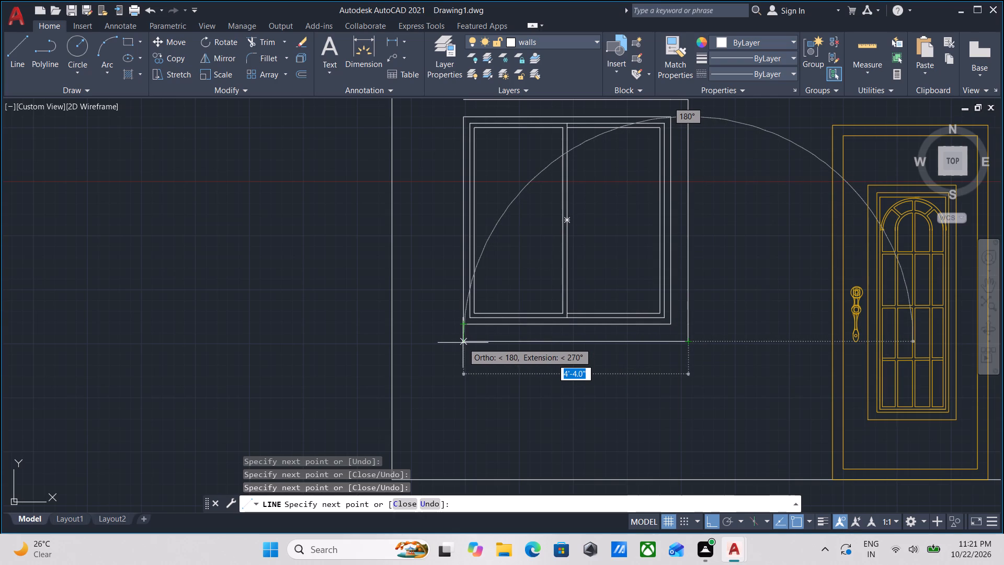
{"action": "left_click", "coordinate": [463, 343]}
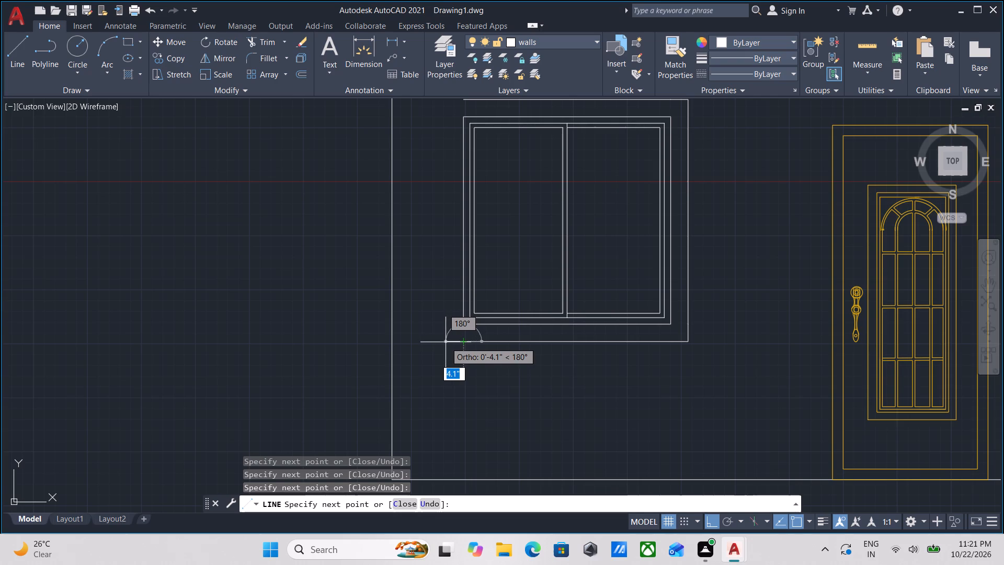
{"action": "left_click", "coordinate": [446, 342]}
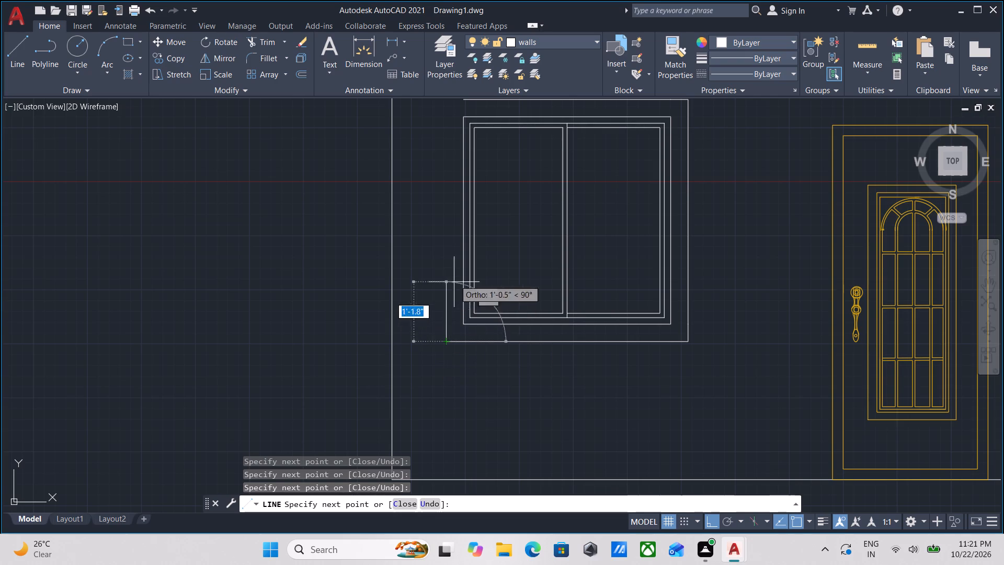
Run the surround's left side up about 4'-8" to the level of its top line and end the line.
{"action": "middle_click_drag", "start_coordinate": [446, 202], "coordinate": [477, 300]}
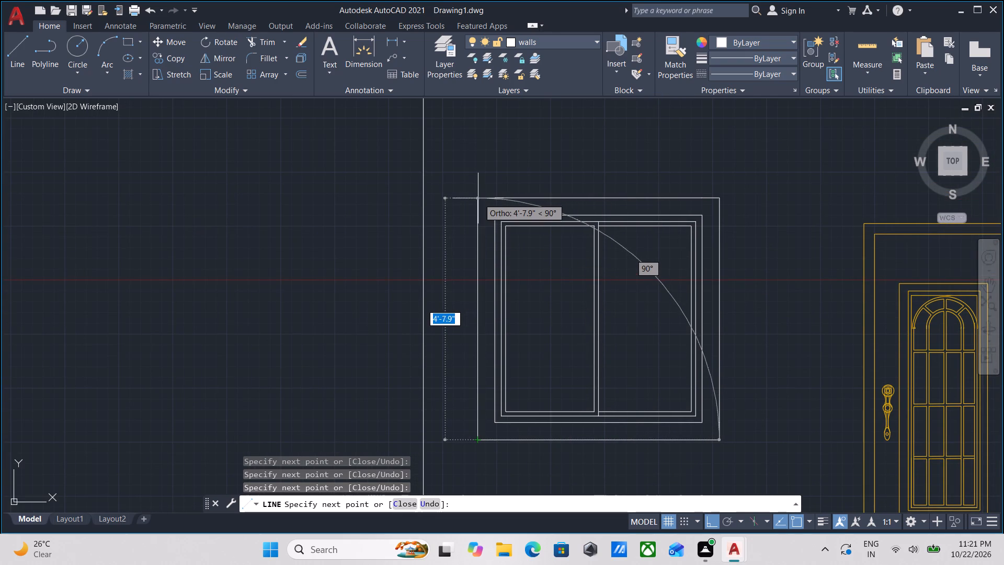
{"action": "left_click", "coordinate": [476, 198]}
{"action": "scroll", "coordinate": [476, 198], "scroll_direction": "down", "scroll_amount": 1}
{"action": "key", "text": "Escape"}
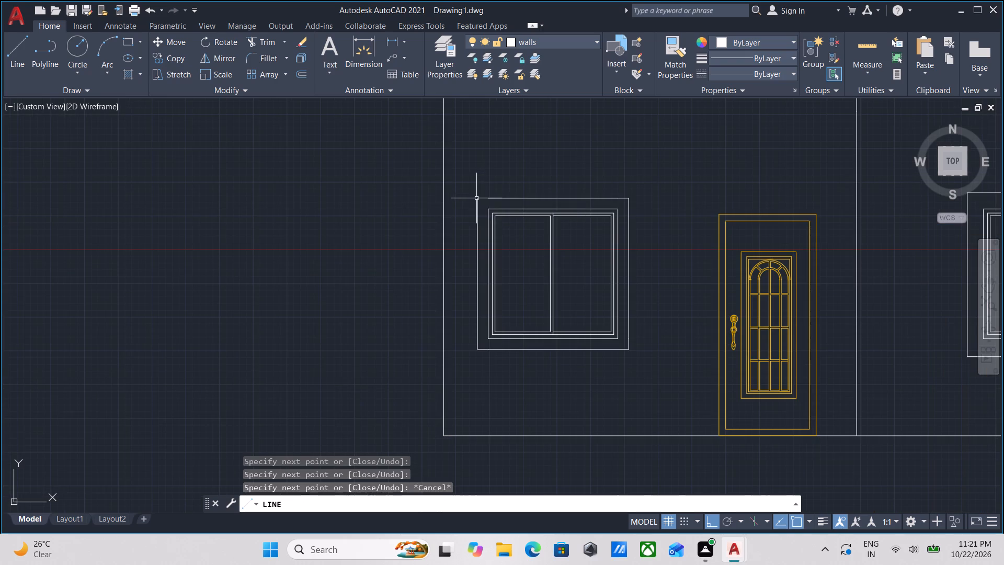
Offset the building's uppermost roof line 7' upward.
{"action": "scroll", "coordinate": [537, 204], "scroll_direction": "down", "scroll_amount": 3}
{"action": "middle_click_drag", "start_coordinate": [533, 207], "coordinate": [463, 283]}
{"action": "middle_click_drag", "start_coordinate": [621, 280], "coordinate": [632, 359]}
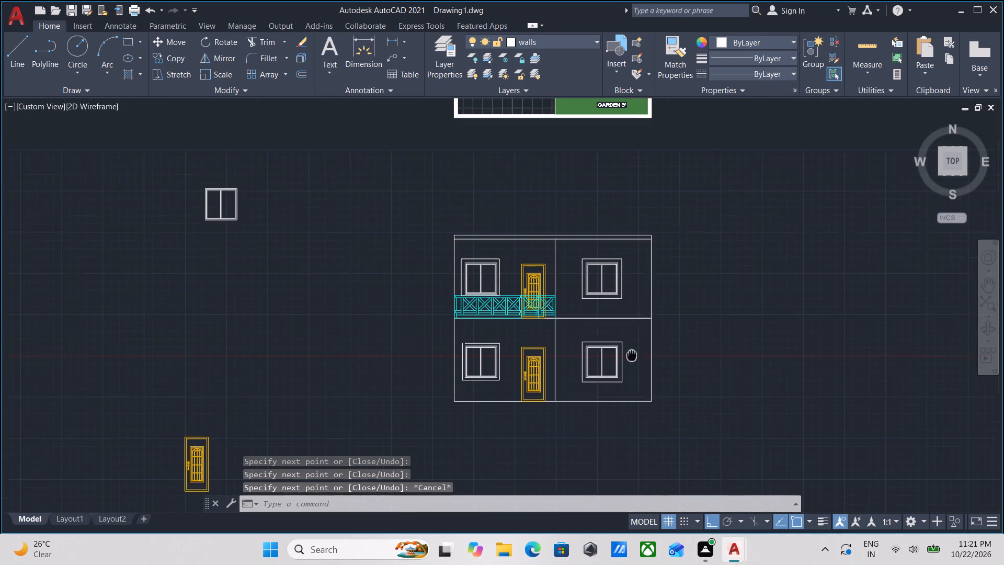
{"action": "middle_click_drag", "start_coordinate": [632, 359], "coordinate": [633, 360]}
{"action": "scroll", "coordinate": [531, 248], "scroll_direction": "up", "scroll_amount": 4}
{"action": "left_click_drag", "start_coordinate": [538, 278], "coordinate": [527, 268]}
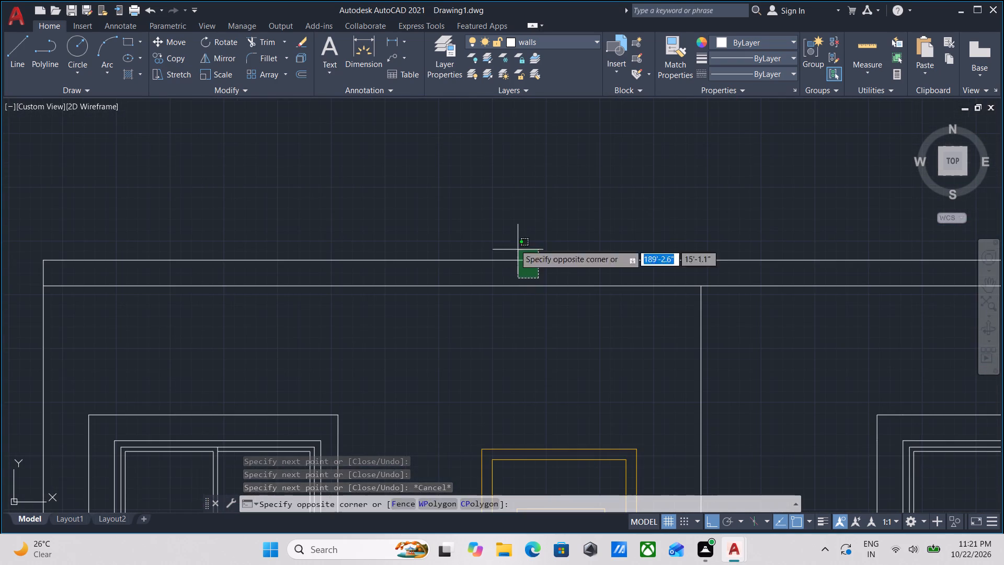
{"action": "left_click", "coordinate": [499, 213]}
{"action": "scroll", "coordinate": [499, 213], "scroll_direction": "down", "scroll_amount": 2}
{"action": "middle_click_drag", "start_coordinate": [499, 213], "coordinate": [498, 286]}
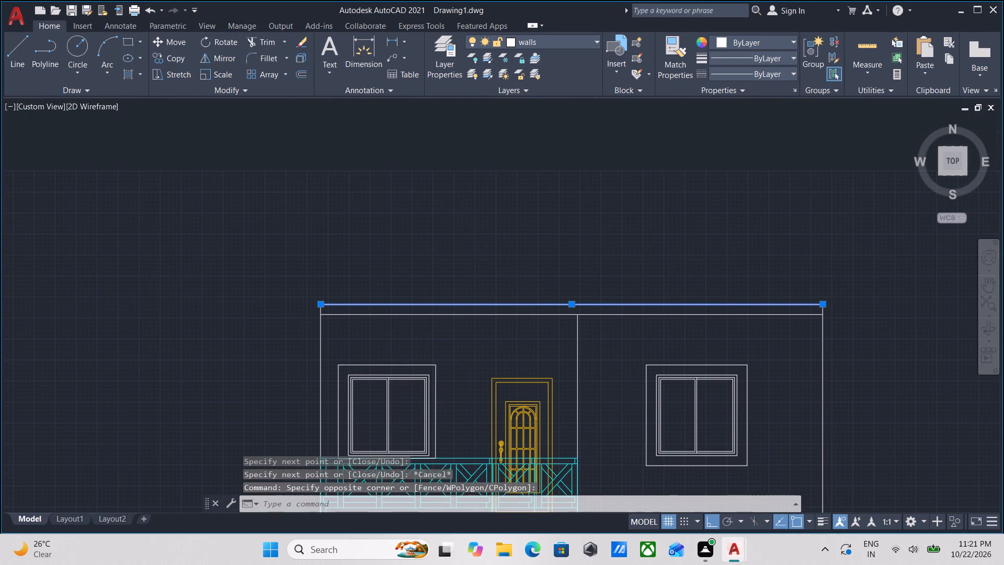
{"action": "key", "text": "o"}
{"action": "key", "text": "Return"}
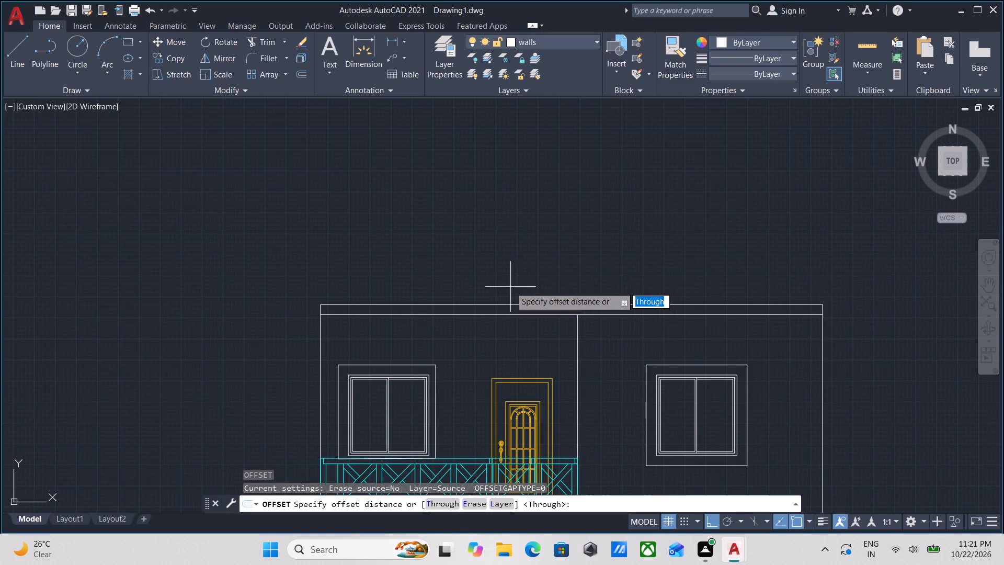
{"action": "left_click", "coordinate": [511, 302]}
{"action": "left_click_drag", "start_coordinate": [508, 184], "coordinate": [512, 198]}
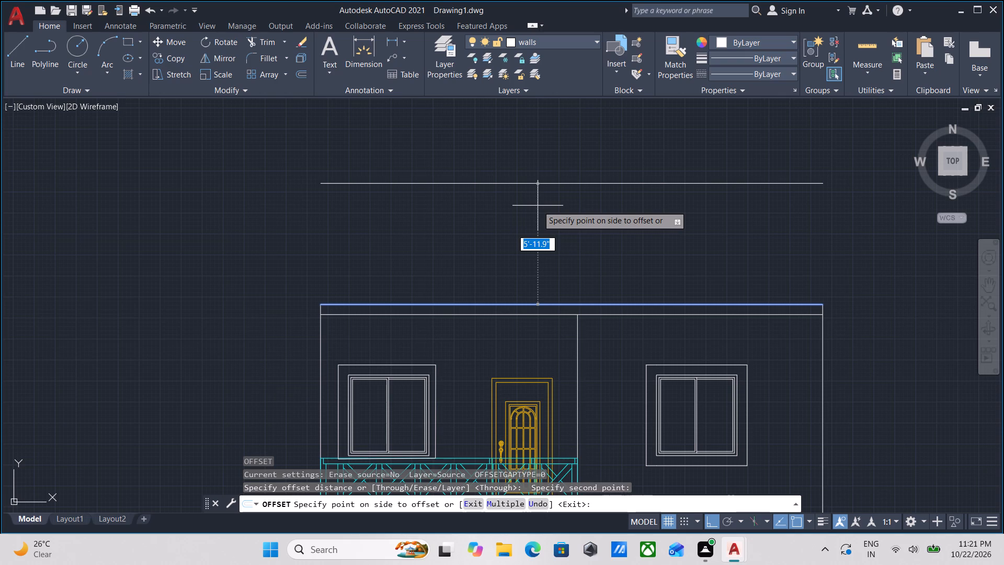
{"action": "type", "text": "7'"}
{"action": "key", "text": "Return"}
{"action": "scroll", "coordinate": [549, 220], "scroll_direction": "down", "scroll_amount": 2}
{"action": "key", "text": "Escape"}
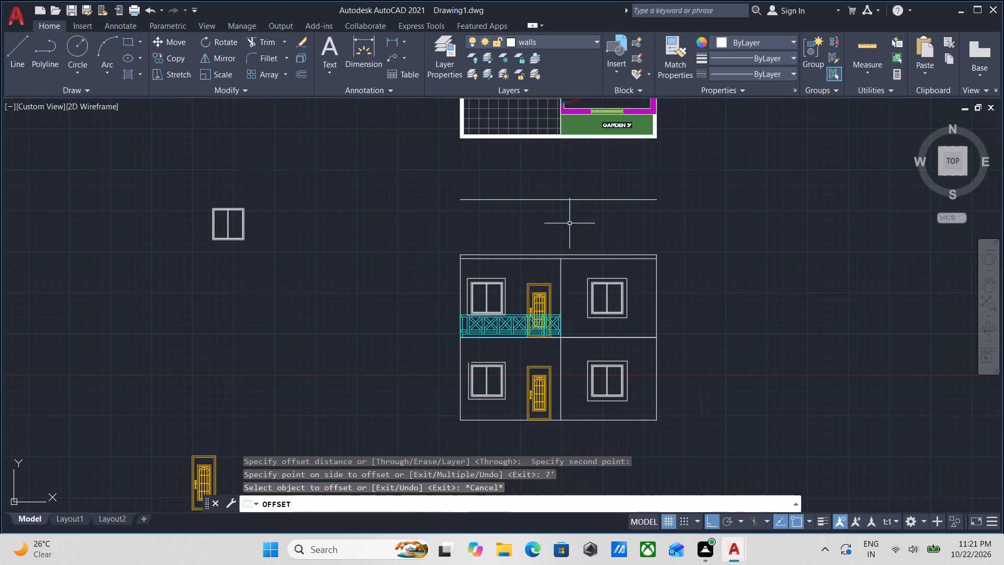
Draw a vertical line from the roof's top-left corner up to the left end of the offset line.
{"action": "scroll", "coordinate": [484, 256], "scroll_direction": "up", "scroll_amount": 2}
{"action": "middle_click_drag", "start_coordinate": [471, 271], "coordinate": [471, 308]}
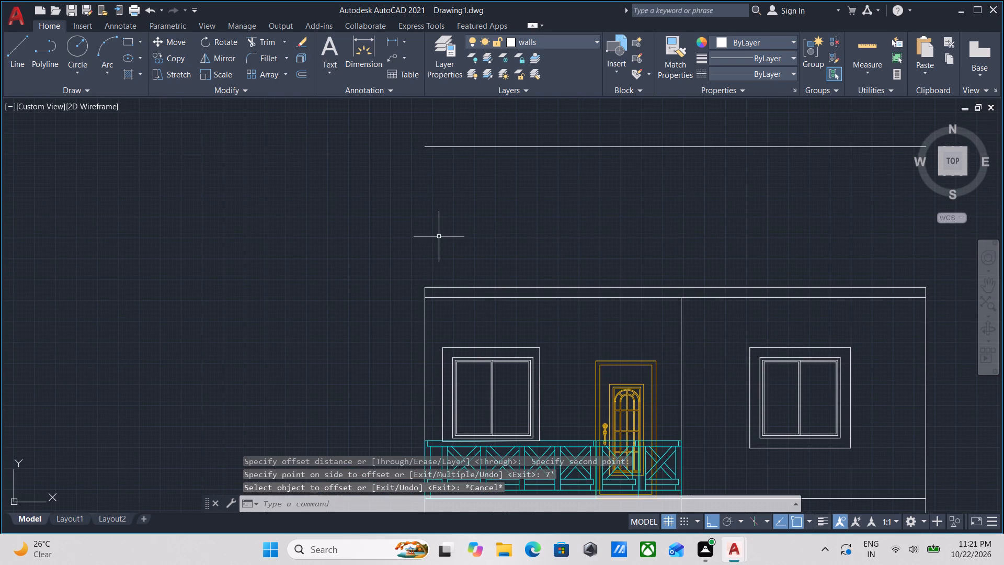
{"action": "key", "text": "l"}
{"action": "key", "text": "Return"}
{"action": "left_click_drag", "start_coordinate": [426, 288], "coordinate": [426, 284]}
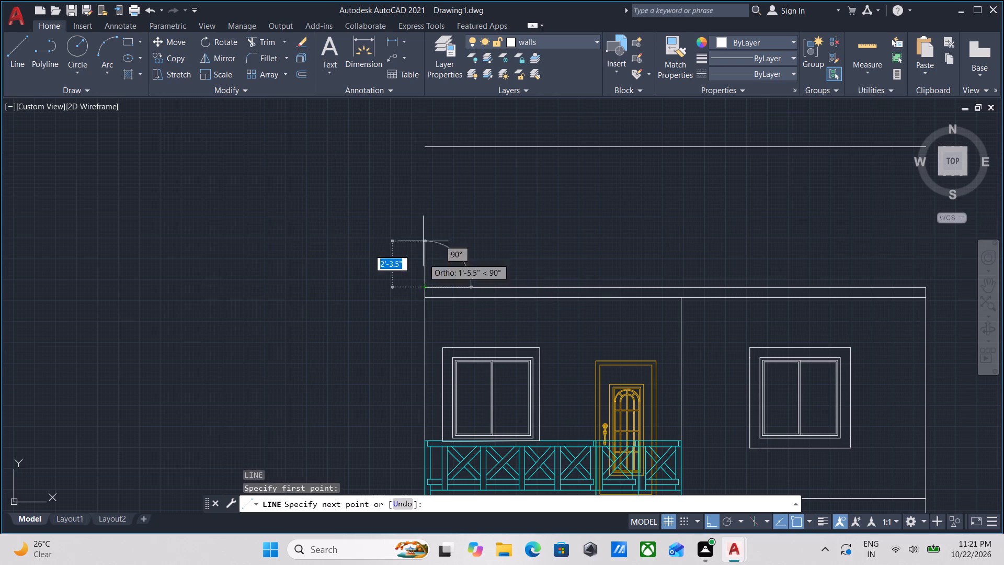
{"action": "left_click", "coordinate": [425, 147]}
{"action": "scroll", "coordinate": [425, 147], "scroll_direction": "down", "scroll_amount": 2}
{"action": "key", "text": "Escape"}
{"action": "scroll", "coordinate": [435, 179], "scroll_direction": "up", "scroll_amount": 1}
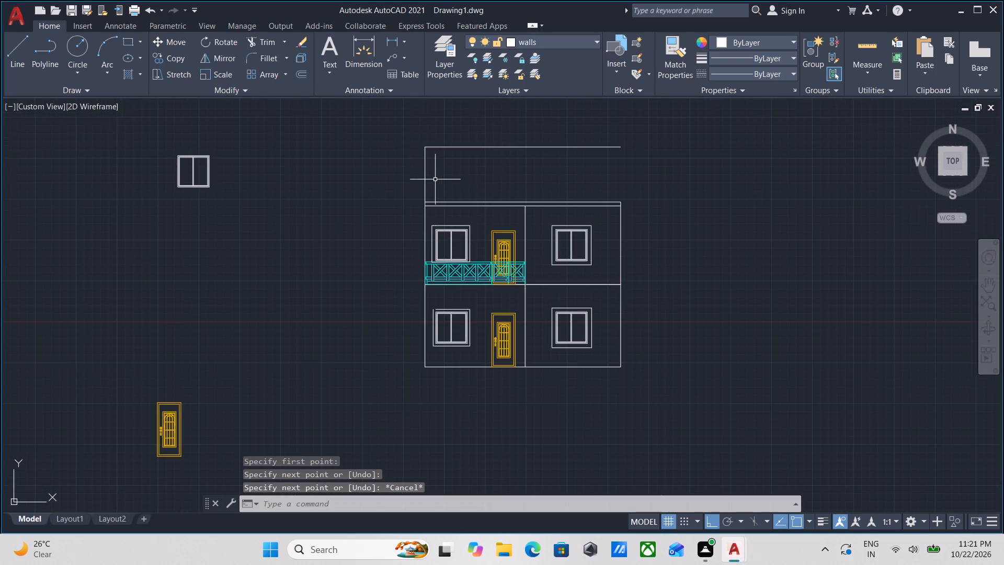
Draw a 7' vertical line from the midpoint of the building's uppermost roof line up to the offset line.
{"action": "scroll", "coordinate": [435, 173], "scroll_direction": "down", "scroll_amount": 1}
{"action": "middle_click_drag", "start_coordinate": [426, 183], "coordinate": [392, 222]}
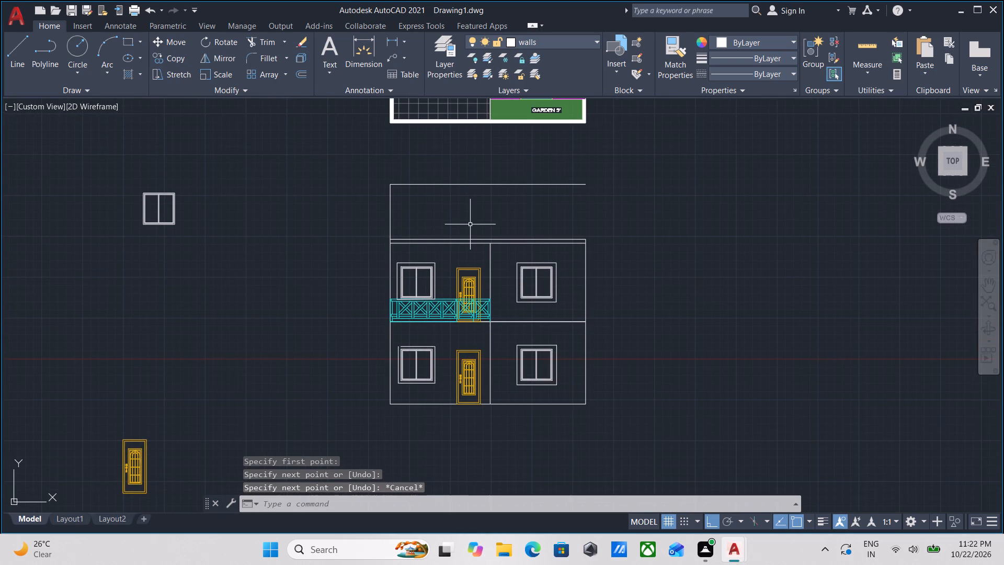
{"action": "key", "text": "l"}
{"action": "key", "text": "Return"}
{"action": "scroll", "coordinate": [497, 250], "scroll_direction": "up", "scroll_amount": 2}
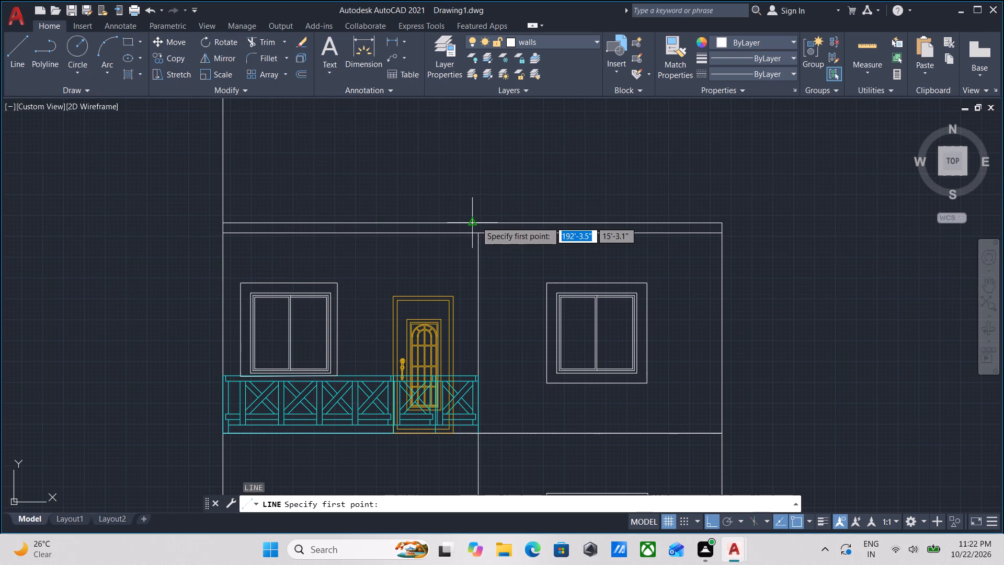
{"action": "left_click", "coordinate": [476, 221]}
{"action": "scroll", "coordinate": [467, 162], "scroll_direction": "down", "scroll_amount": 2}
{"action": "middle_click_drag", "start_coordinate": [471, 165], "coordinate": [493, 297]}
{"action": "scroll", "coordinate": [494, 295], "scroll_direction": "up", "scroll_amount": 1}
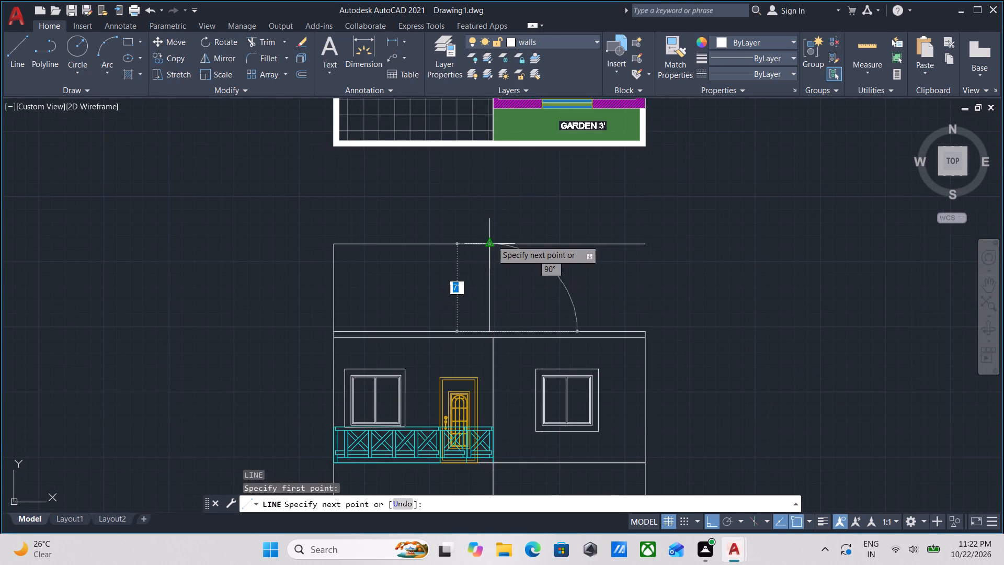
{"action": "left_click", "coordinate": [492, 240]}
{"action": "key", "text": "Escape"}
Trim away the part of the offset line that extends right of the new vertical line.
{"action": "middle_click_drag", "start_coordinate": [509, 277], "coordinate": [500, 285]}
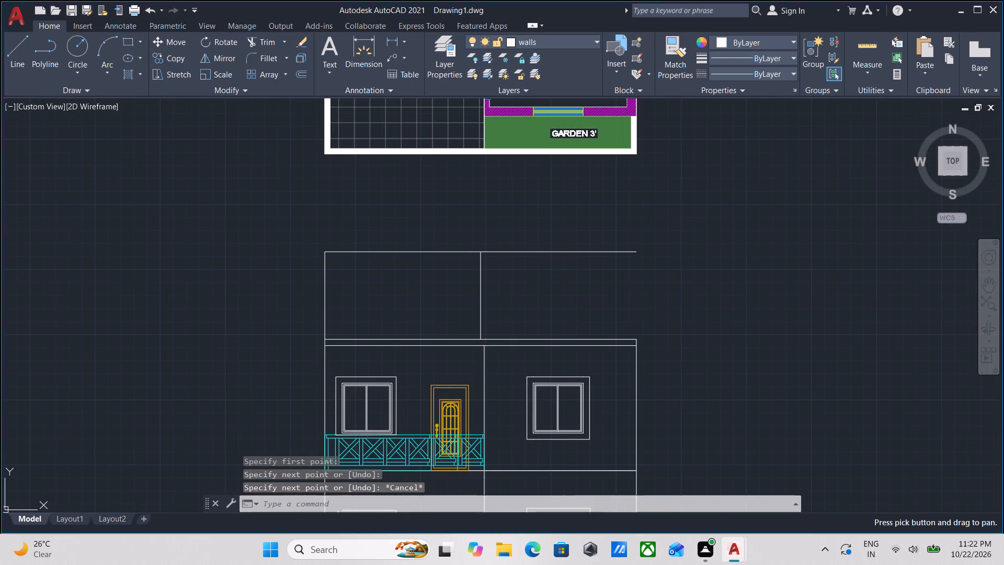
{"action": "type", "text": "tr"}
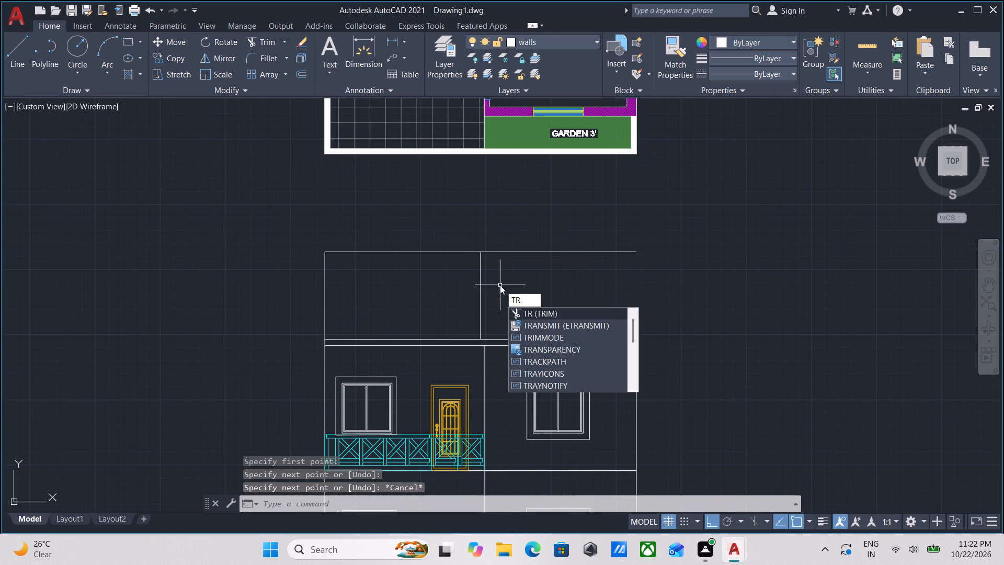
{"action": "key", "text": "Return"}
{"action": "left_click", "coordinate": [500, 285]}
{"action": "left_click", "coordinate": [512, 228]}
{"action": "scroll", "coordinate": [514, 230], "scroll_direction": "down", "scroll_amount": 2}
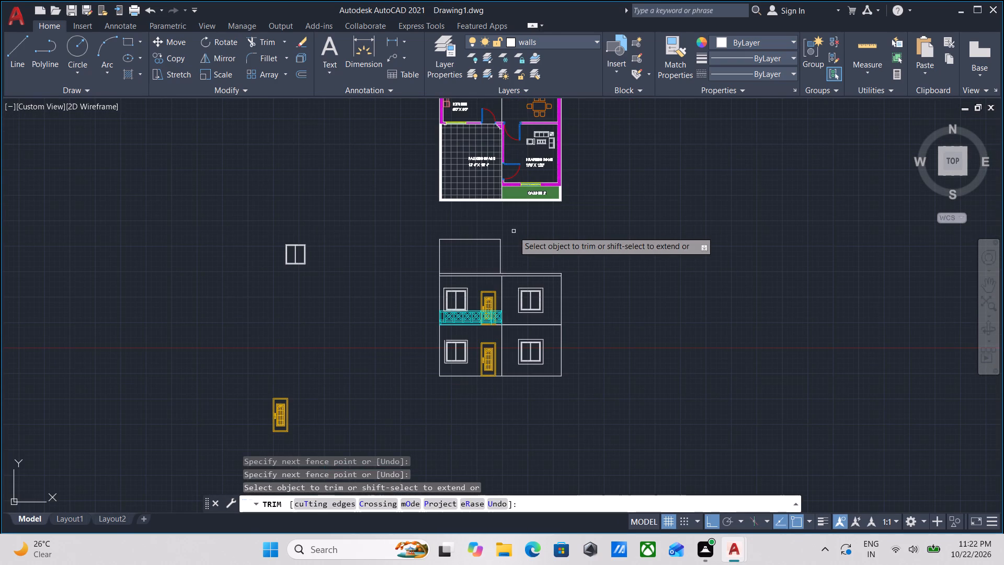
{"action": "key", "text": "Escape"}
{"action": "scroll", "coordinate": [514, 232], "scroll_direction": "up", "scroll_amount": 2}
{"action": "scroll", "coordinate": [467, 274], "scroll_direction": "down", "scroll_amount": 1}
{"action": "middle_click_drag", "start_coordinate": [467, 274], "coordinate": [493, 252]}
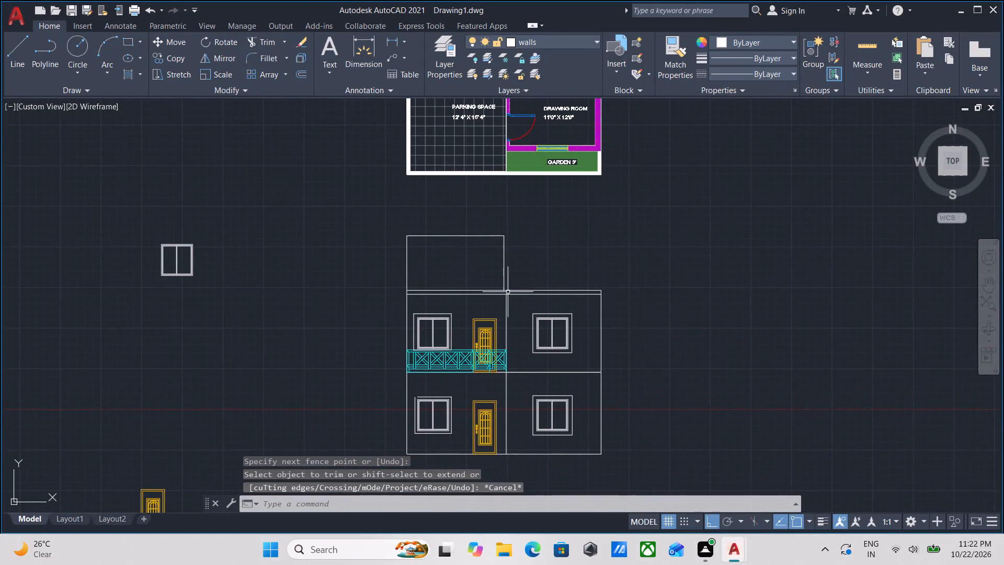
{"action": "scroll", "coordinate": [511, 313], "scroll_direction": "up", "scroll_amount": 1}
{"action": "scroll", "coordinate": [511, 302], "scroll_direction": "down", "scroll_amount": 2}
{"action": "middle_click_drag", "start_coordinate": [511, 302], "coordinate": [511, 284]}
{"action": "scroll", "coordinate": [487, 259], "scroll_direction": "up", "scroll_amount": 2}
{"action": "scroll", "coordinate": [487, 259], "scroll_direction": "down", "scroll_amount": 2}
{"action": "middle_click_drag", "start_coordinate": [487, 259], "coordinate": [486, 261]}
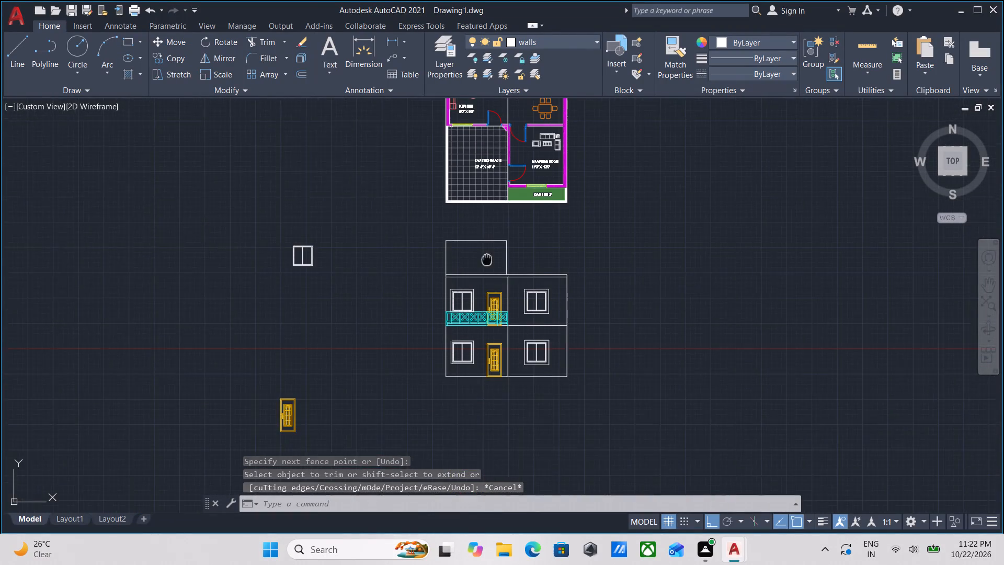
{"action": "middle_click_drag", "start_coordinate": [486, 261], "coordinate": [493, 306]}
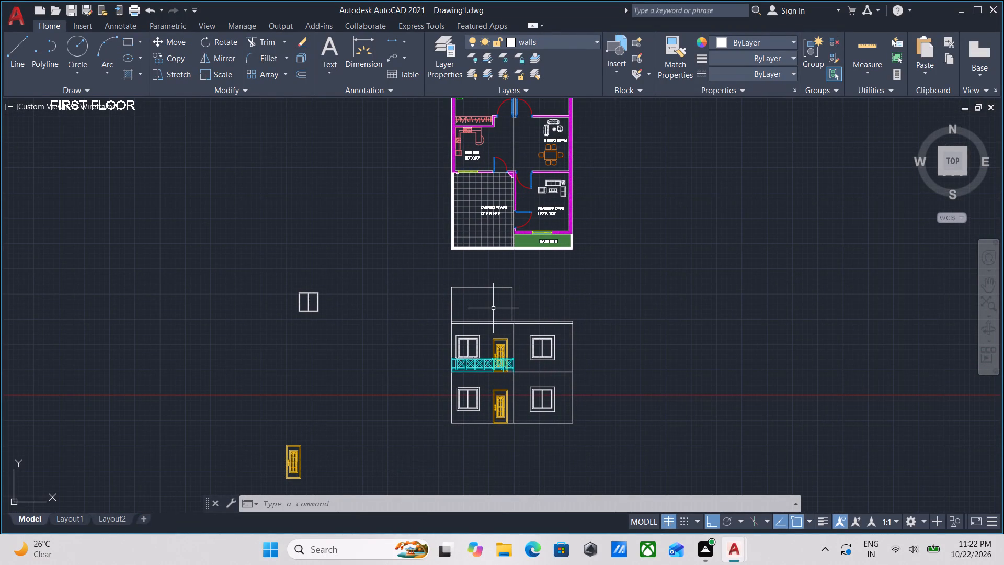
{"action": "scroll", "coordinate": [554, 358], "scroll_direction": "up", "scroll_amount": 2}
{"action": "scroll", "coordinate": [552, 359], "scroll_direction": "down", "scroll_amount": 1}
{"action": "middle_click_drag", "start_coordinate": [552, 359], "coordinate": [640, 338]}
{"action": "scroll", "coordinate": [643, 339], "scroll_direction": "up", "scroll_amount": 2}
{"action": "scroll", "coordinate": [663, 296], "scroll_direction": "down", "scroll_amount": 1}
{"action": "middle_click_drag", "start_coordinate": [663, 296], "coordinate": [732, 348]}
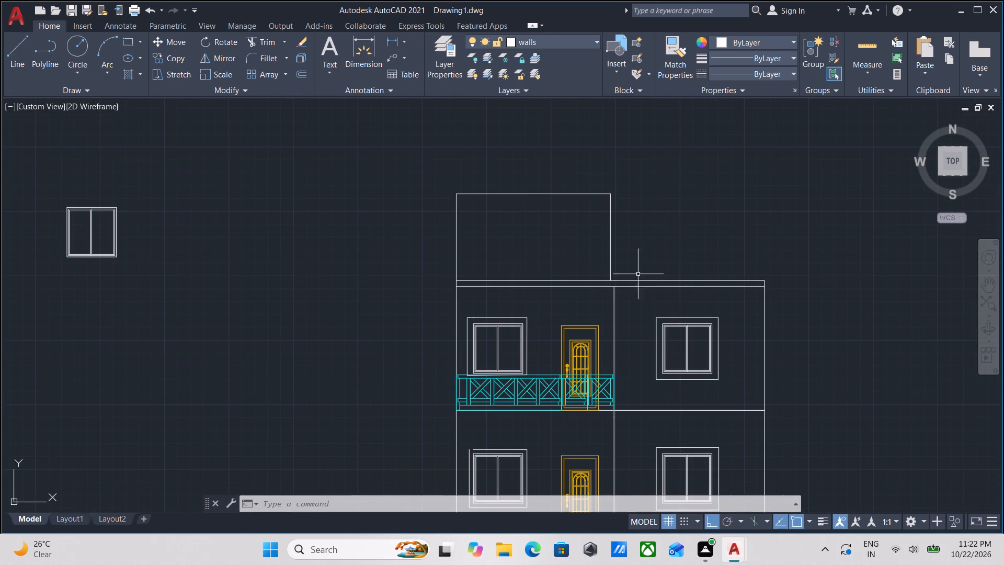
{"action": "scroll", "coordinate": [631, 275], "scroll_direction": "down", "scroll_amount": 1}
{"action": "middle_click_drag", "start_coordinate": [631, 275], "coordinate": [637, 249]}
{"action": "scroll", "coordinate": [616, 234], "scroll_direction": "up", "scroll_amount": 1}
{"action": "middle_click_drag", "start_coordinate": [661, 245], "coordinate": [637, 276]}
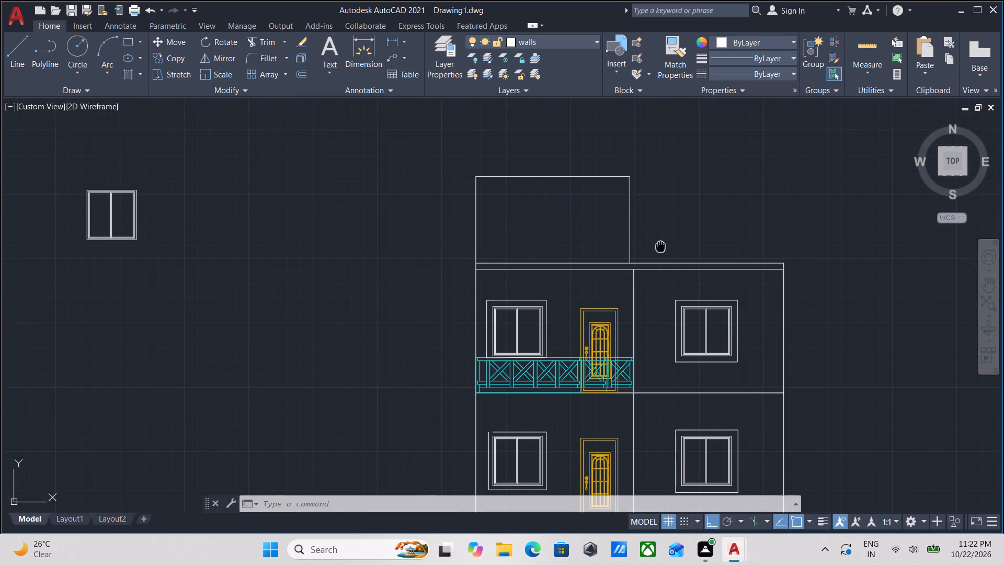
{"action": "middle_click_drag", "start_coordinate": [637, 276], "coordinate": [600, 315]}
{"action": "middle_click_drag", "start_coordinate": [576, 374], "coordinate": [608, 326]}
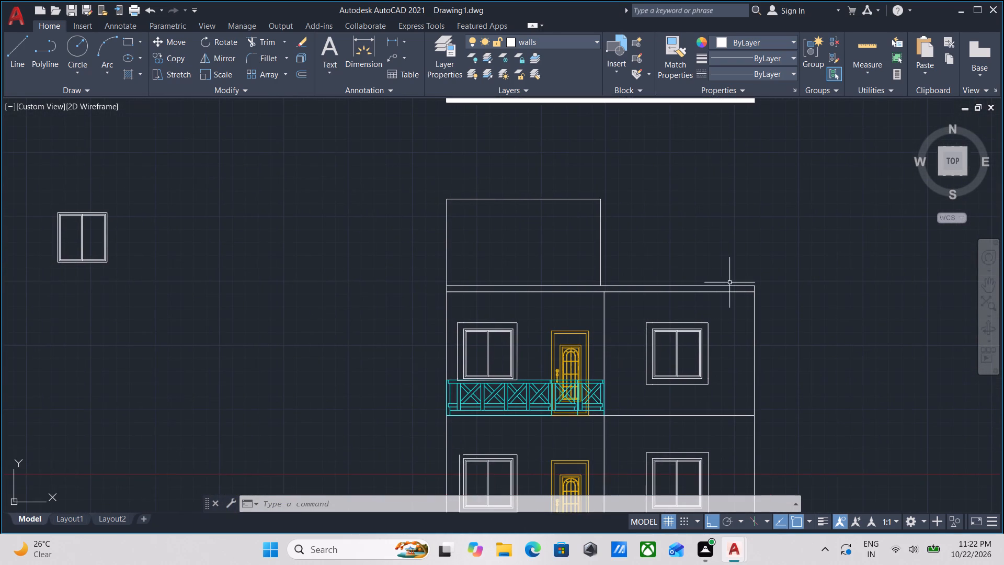
Outline a 2'8"-high parapet from the roof's top-right corner up, across to the building's left edge, and down to the roof line.
{"action": "middle_click_drag", "start_coordinate": [729, 287], "coordinate": [705, 360]}
{"action": "key", "text": "l"}
{"action": "key", "text": "Return"}
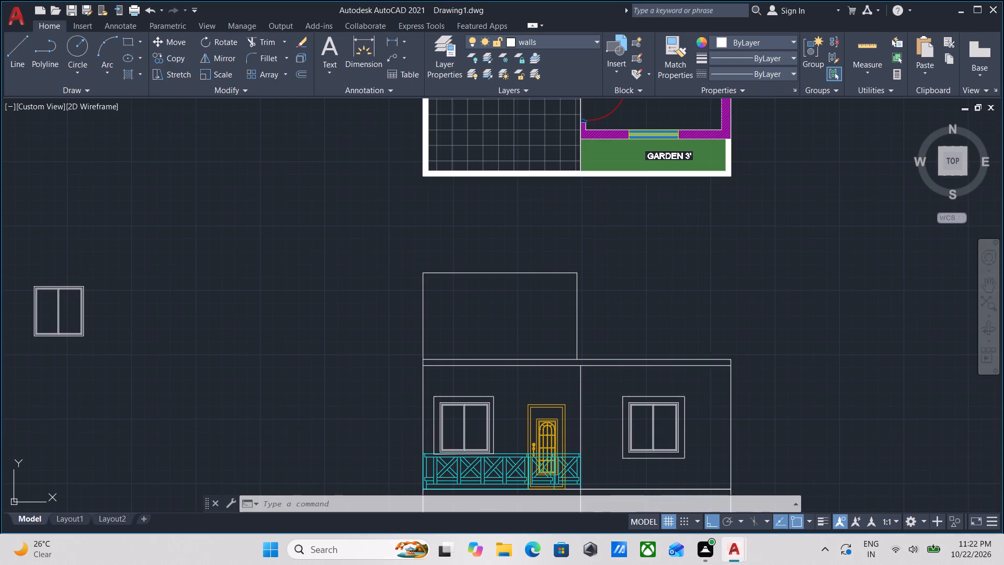
{"action": "left_click", "coordinate": [731, 362]}
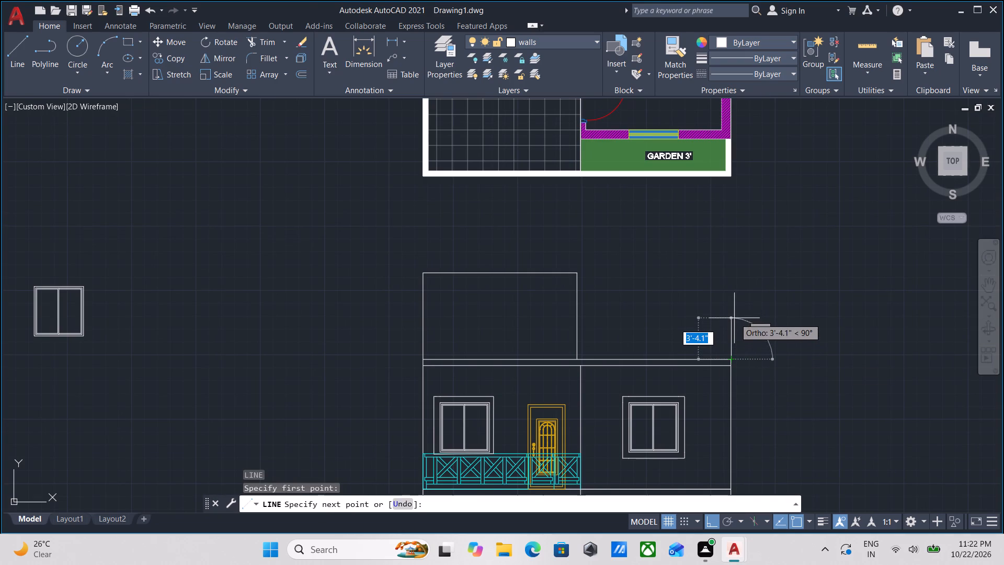
{"action": "type", "text": "2'"}
{"action": "key", "text": "8"}
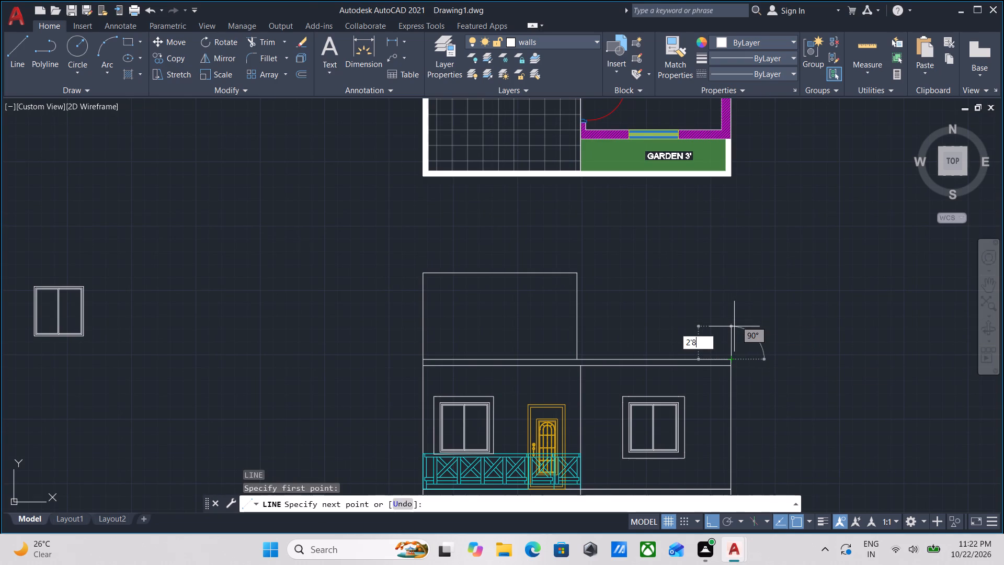
{"action": "key", "text": "shift+quotedbl"}
{"action": "key", "text": "Return"}
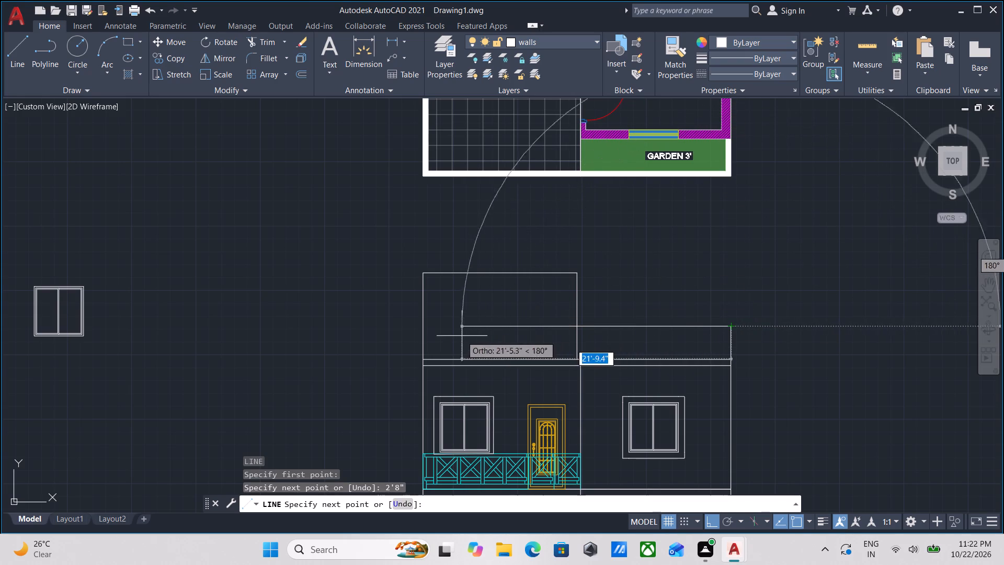
{"action": "left_click", "coordinate": [421, 332]}
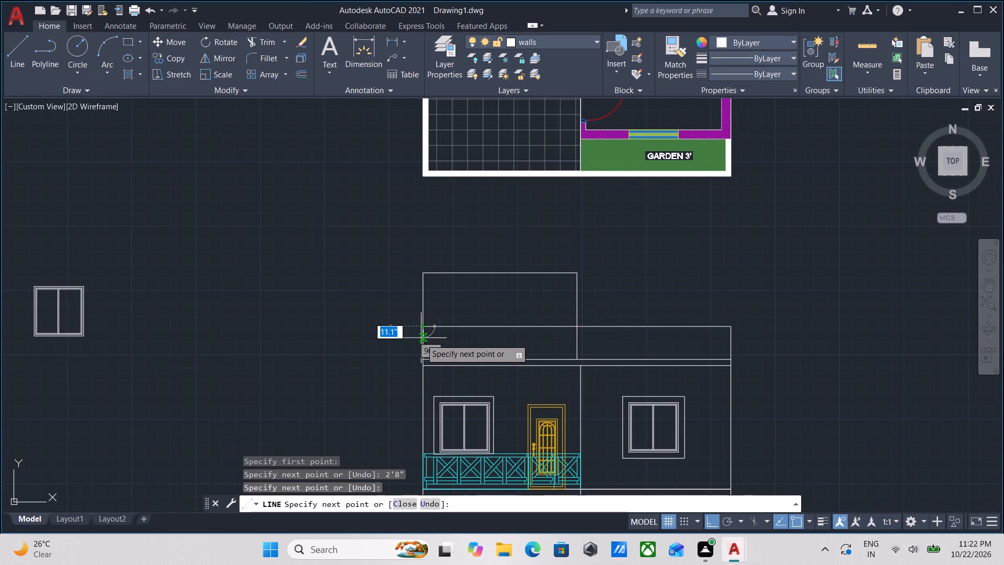
{"action": "left_click", "coordinate": [421, 363]}
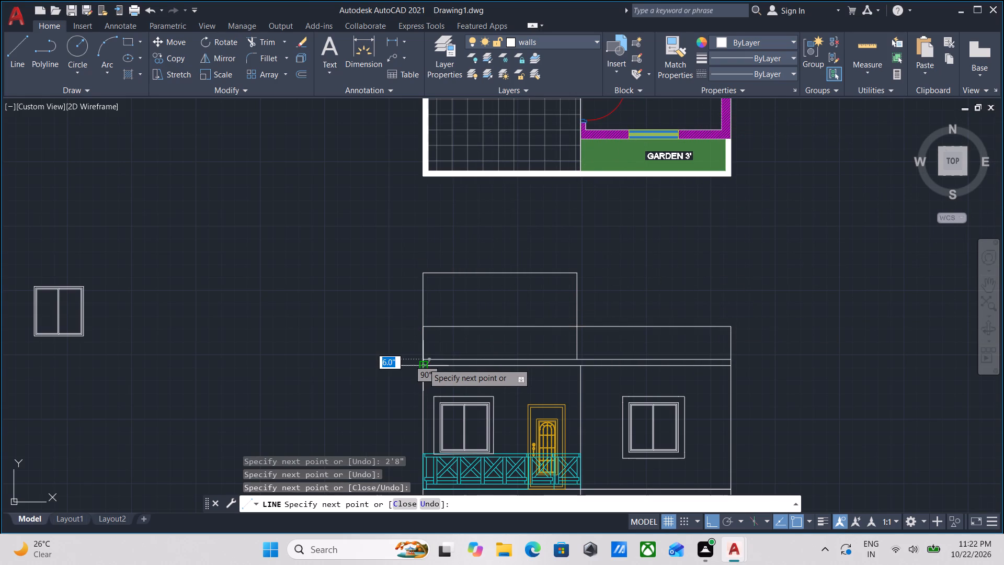
{"action": "key", "text": "Escape"}
Hatch both parts of the parapet band above the roof with the diagonal line pattern in colour 69,84,165.
{"action": "scroll", "coordinate": [454, 361], "scroll_direction": "down", "scroll_amount": 2}
{"action": "middle_click_drag", "start_coordinate": [562, 357], "coordinate": [580, 315]}
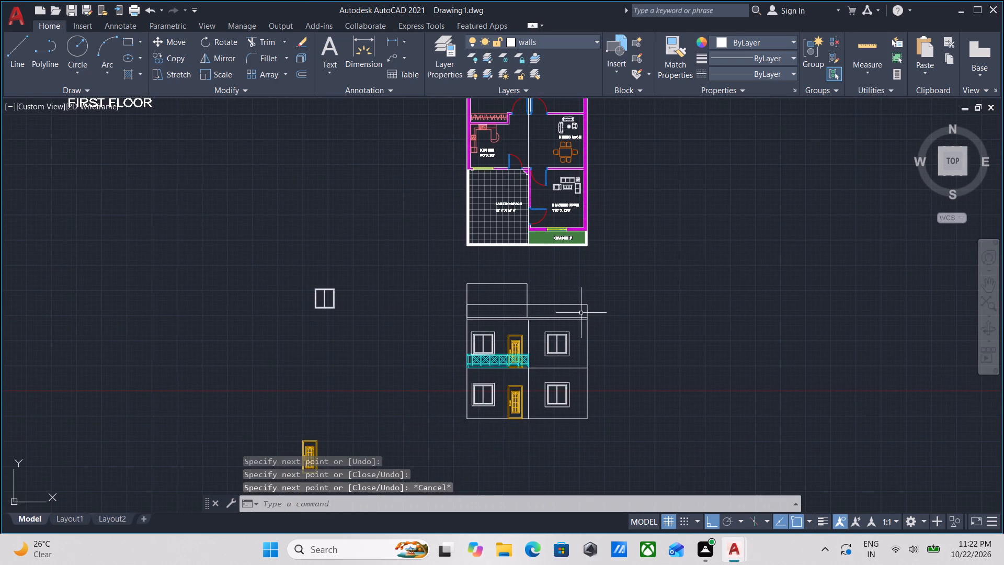
{"action": "scroll", "coordinate": [566, 313], "scroll_direction": "up", "scroll_amount": 2}
{"action": "scroll", "coordinate": [457, 330], "scroll_direction": "up", "scroll_amount": 1}
{"action": "middle_click_drag", "start_coordinate": [453, 329], "coordinate": [546, 422]}
{"action": "scroll", "coordinate": [524, 398], "scroll_direction": "down", "scroll_amount": 1}
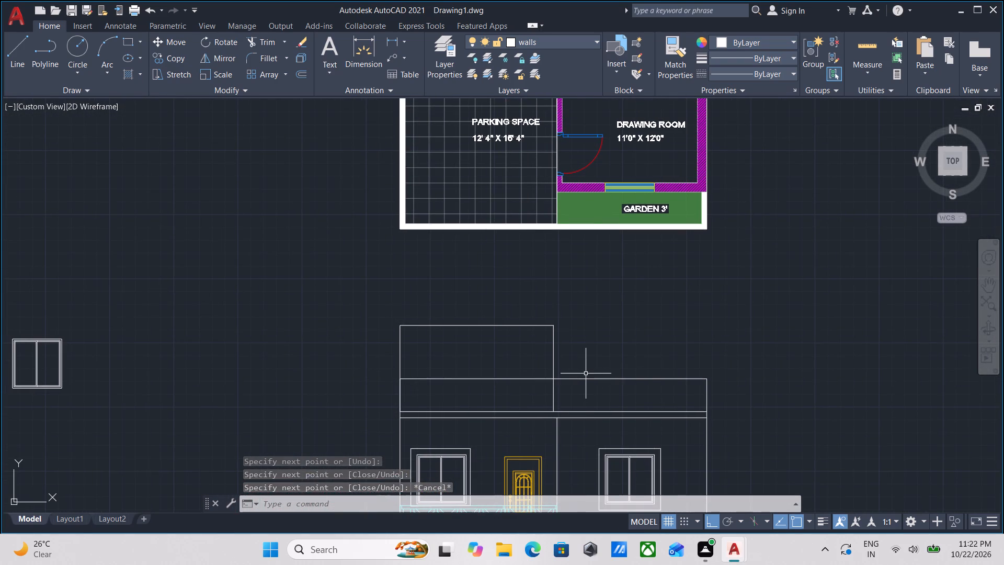
{"action": "scroll", "coordinate": [585, 397], "scroll_direction": "up", "scroll_amount": 2}
{"action": "key", "text": "h"}
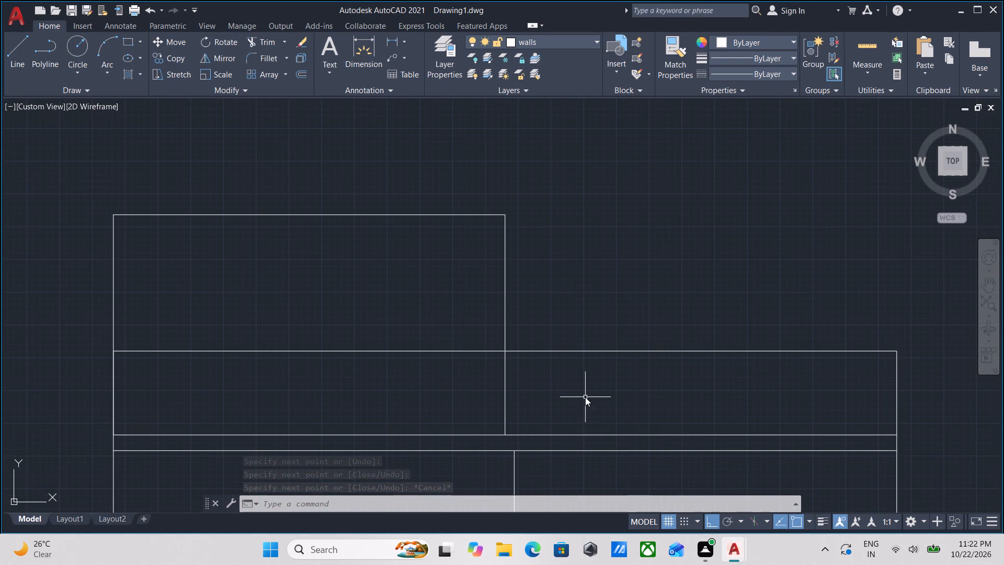
{"action": "key", "text": "Return"}
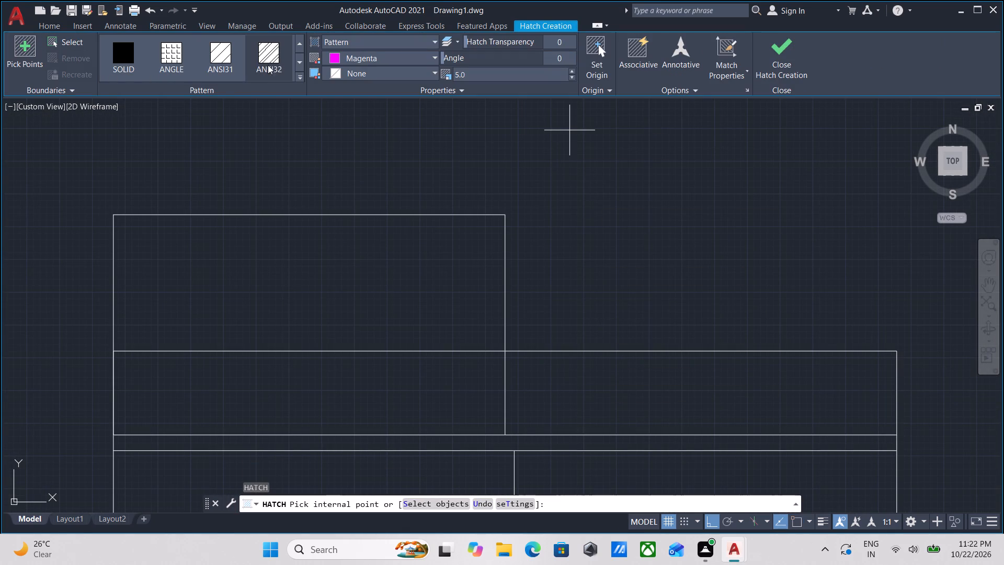
{"action": "left_click", "coordinate": [342, 40]}
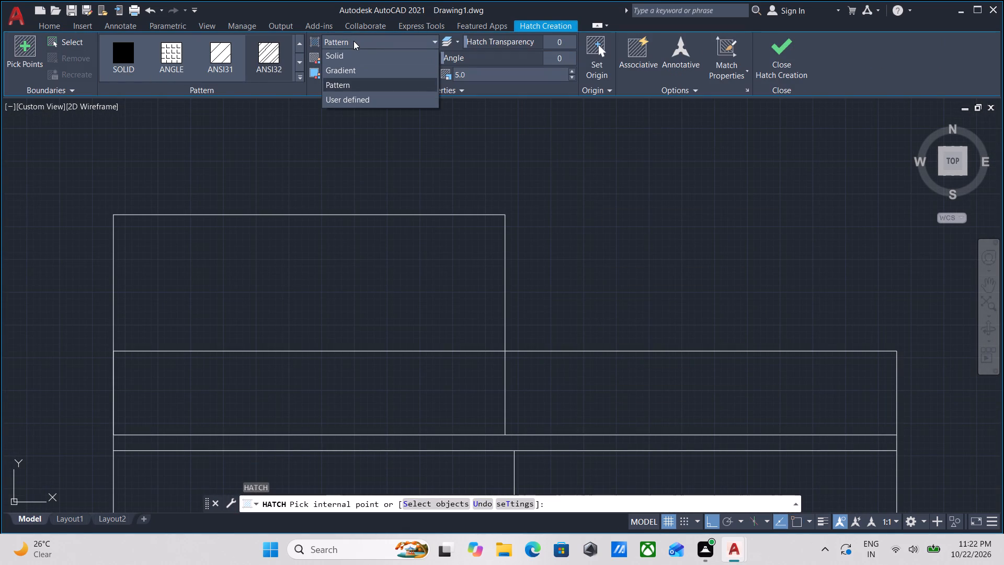
{"action": "left_click_drag", "start_coordinate": [353, 41], "coordinate": [390, 39]}
{"action": "left_click", "coordinate": [337, 56]}
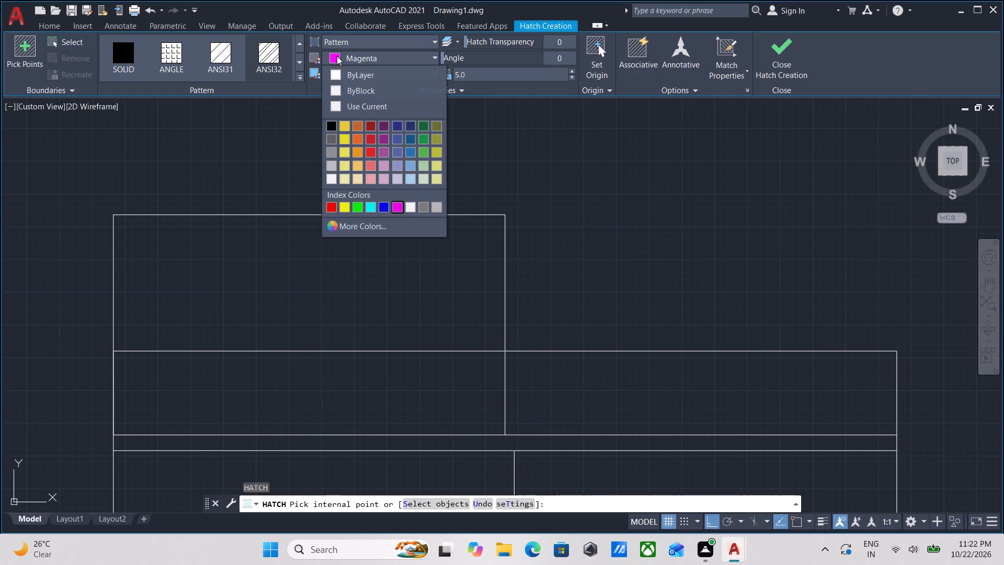
{"action": "left_click", "coordinate": [398, 138]}
{"action": "scroll", "coordinate": [636, 394], "scroll_direction": "down", "scroll_amount": 1}
{"action": "left_click", "coordinate": [635, 380]}
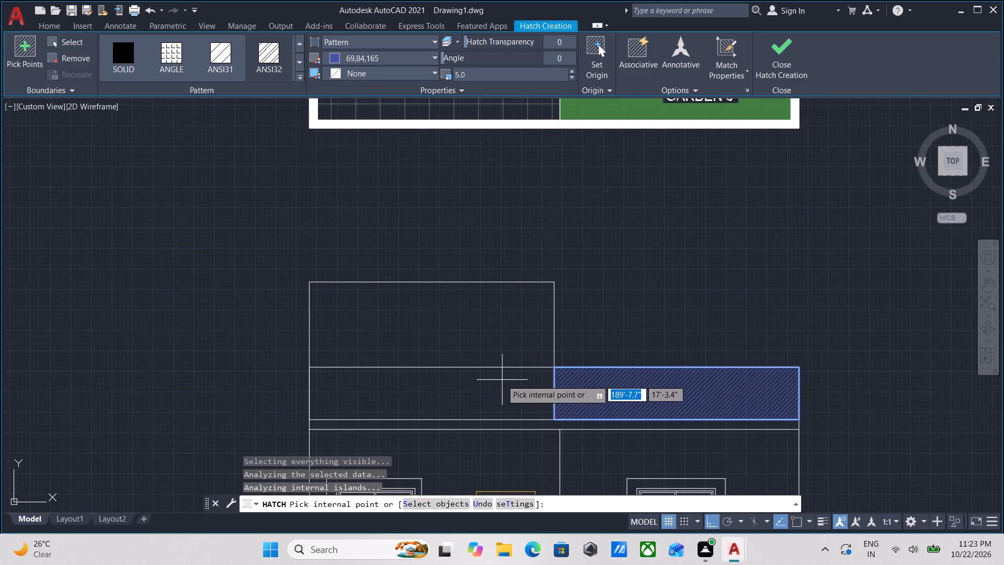
{"action": "left_click", "coordinate": [505, 391]}
{"action": "scroll", "coordinate": [505, 391], "scroll_direction": "down", "scroll_amount": 2}
{"action": "middle_click_drag", "start_coordinate": [505, 391], "coordinate": [538, 369]}
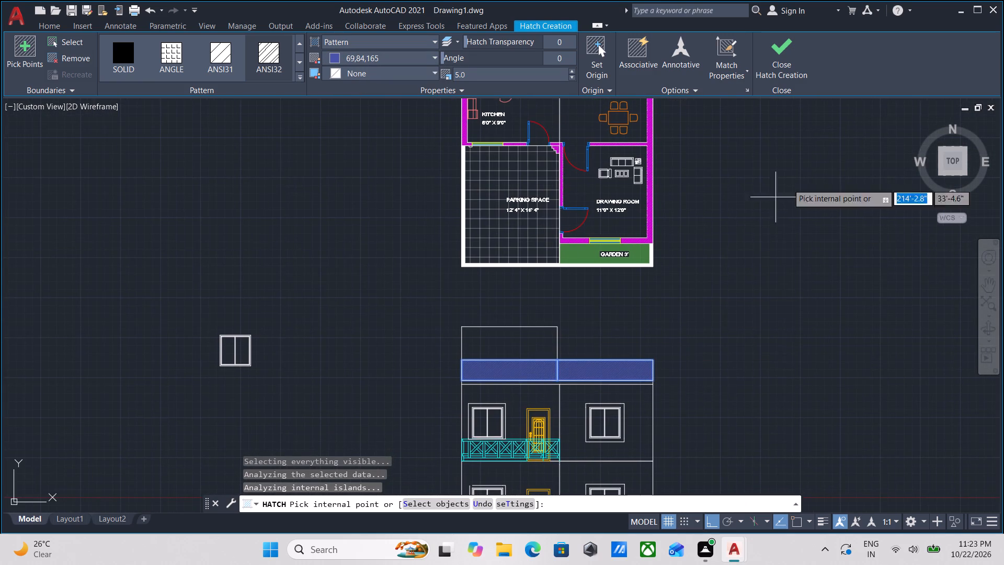
{"action": "left_click", "coordinate": [785, 54]}
Draw a gable outline on the rooftop box: about 1'-3" right overhang, right slope about 8'-1.5", left slope past the box, back to its corner.
{"action": "scroll", "coordinate": [537, 331], "scroll_direction": "up", "scroll_amount": 2}
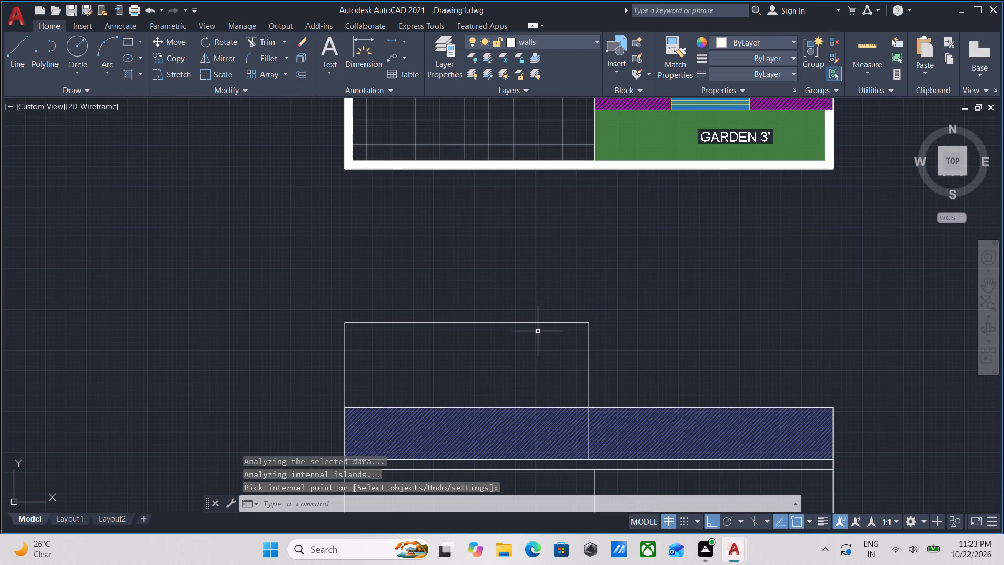
{"action": "key", "text": "l"}
{"action": "key", "text": "Return"}
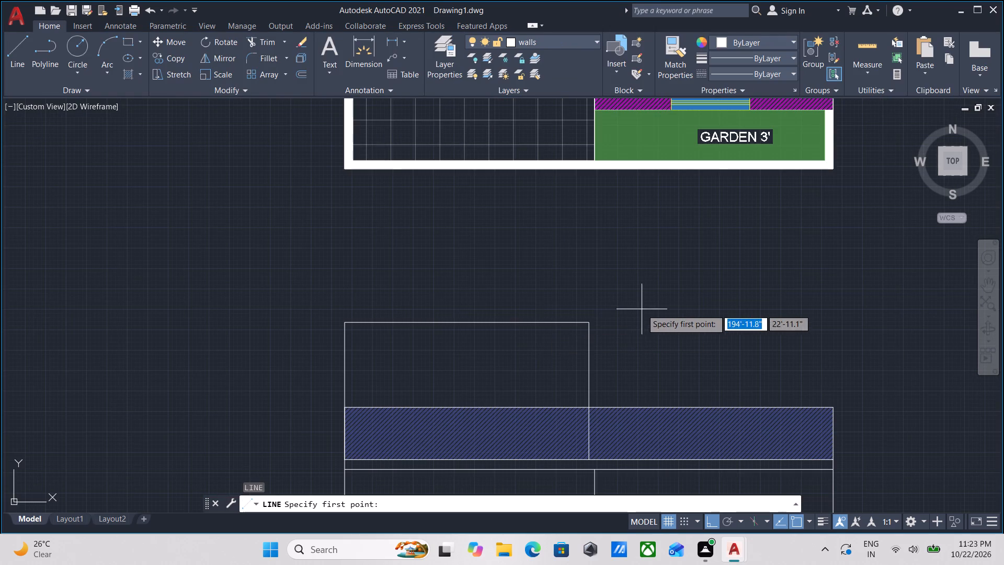
{"action": "left_click", "coordinate": [586, 319]}
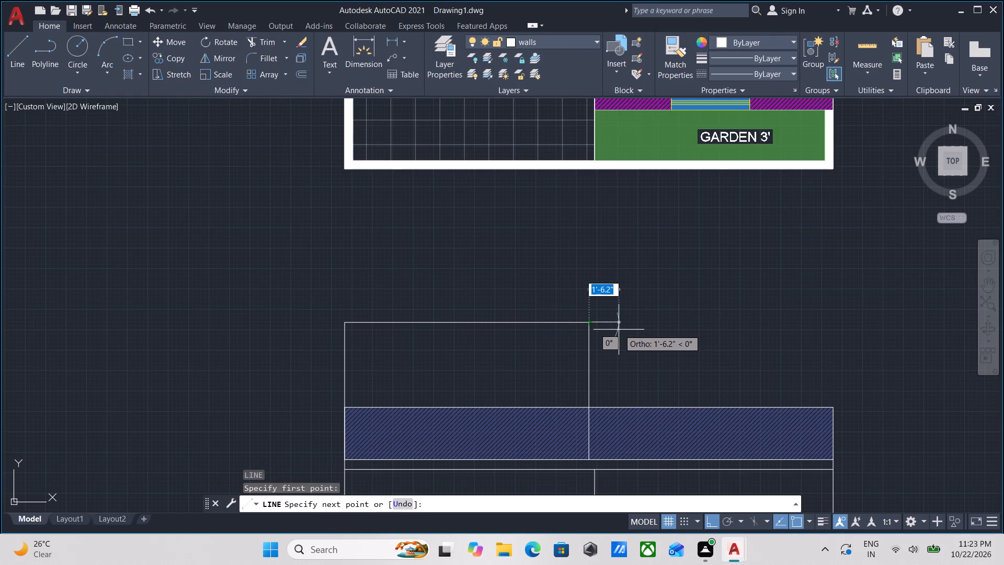
{"action": "left_click", "coordinate": [613, 325]}
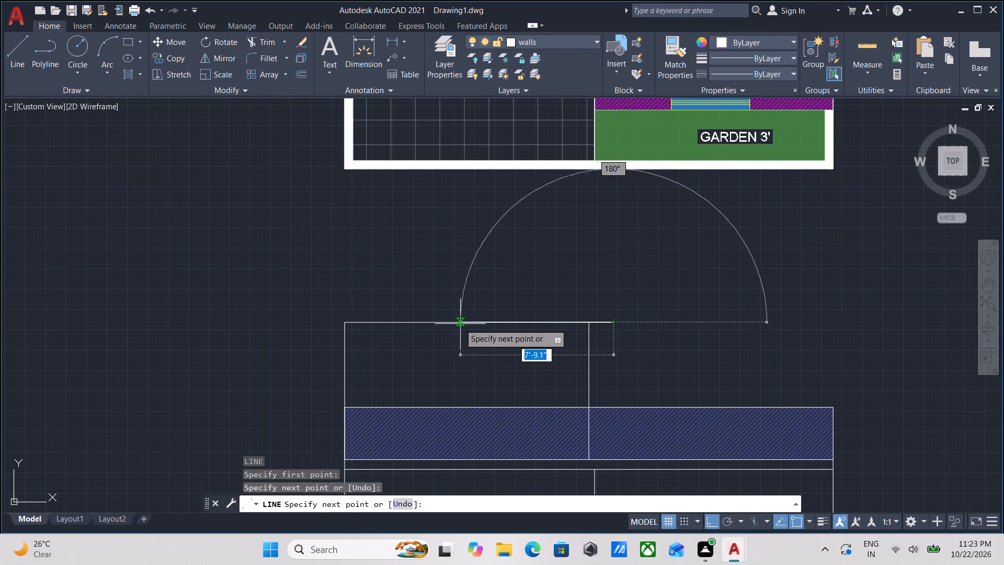
{"action": "key", "text": "F8"}
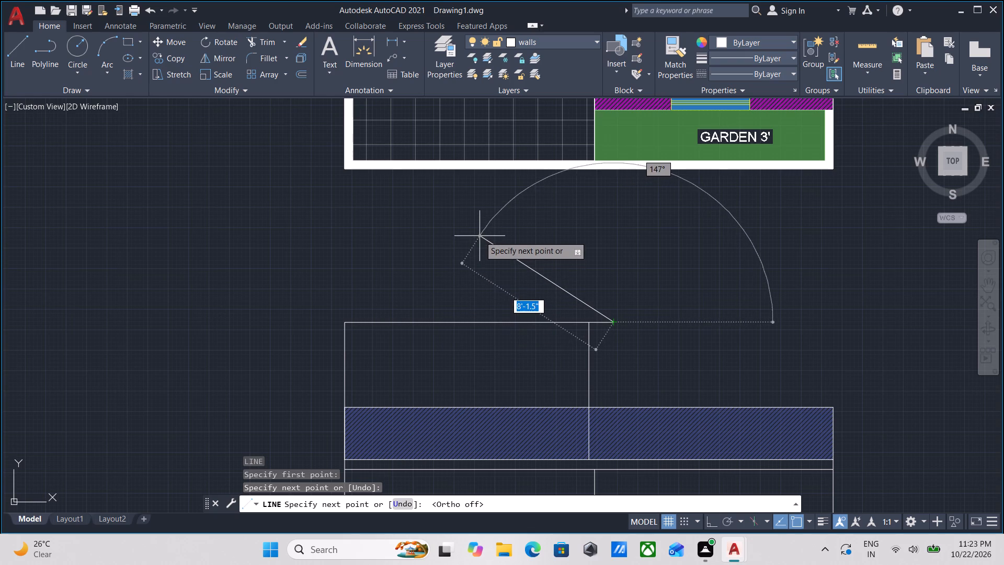
{"action": "left_click", "coordinate": [480, 236]}
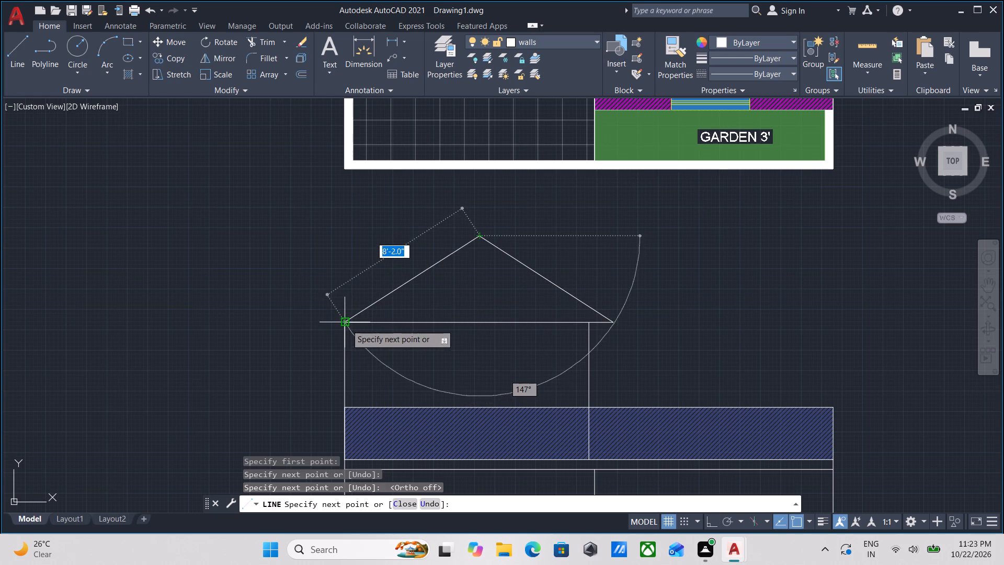
{"action": "left_click", "coordinate": [302, 319]}
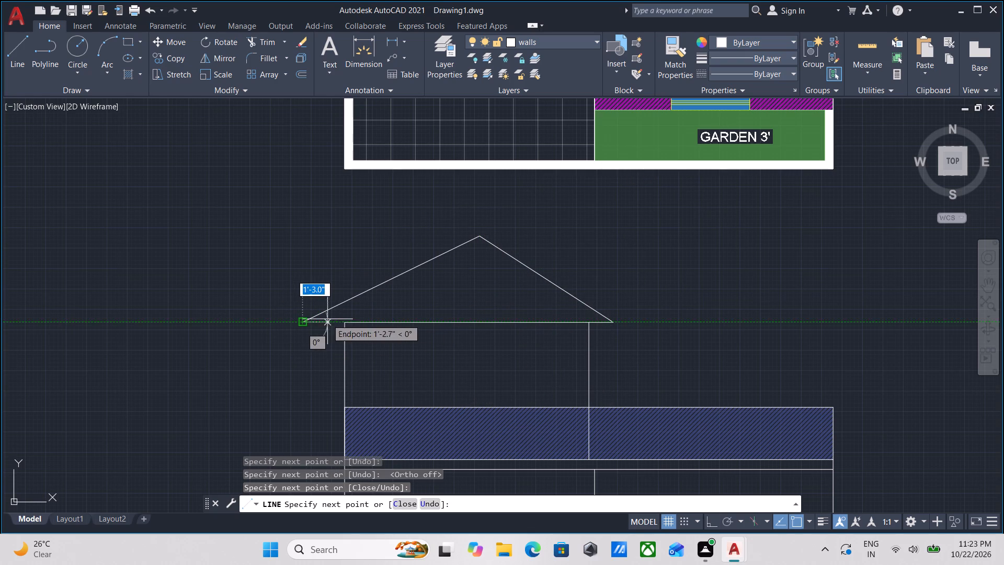
{"action": "left_click", "coordinate": [344, 322]}
{"action": "scroll", "coordinate": [344, 322], "scroll_direction": "down", "scroll_amount": 1}
{"action": "key", "text": "Escape"}
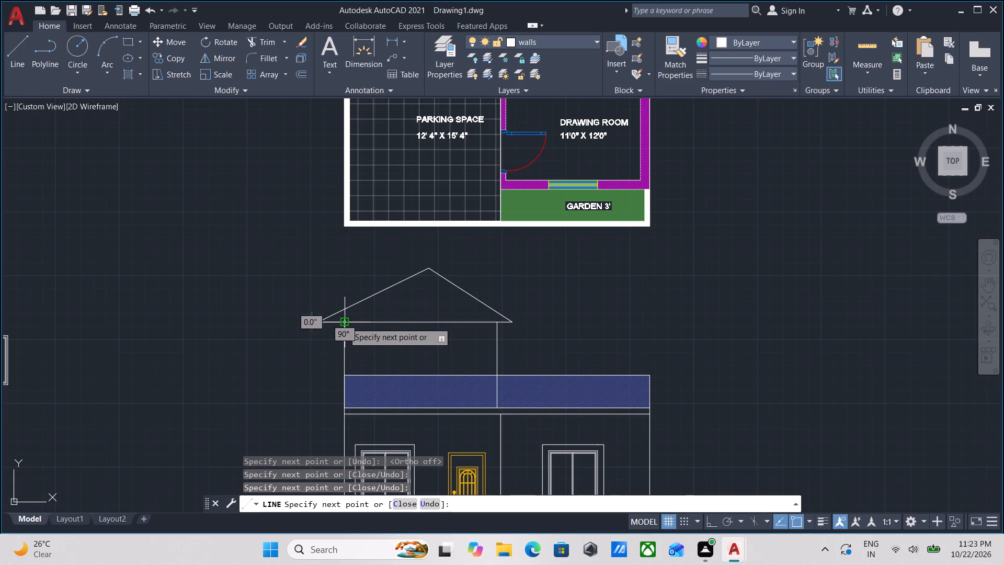
Erase the spare window and door copies standing to the left of the front elevation.
{"action": "scroll", "coordinate": [348, 322], "scroll_direction": "down", "scroll_amount": 3}
{"action": "scroll", "coordinate": [450, 327], "scroll_direction": "down", "scroll_amount": 1}
{"action": "middle_click_drag", "start_coordinate": [450, 327], "coordinate": [496, 263]}
{"action": "scroll", "coordinate": [484, 301], "scroll_direction": "up", "scroll_amount": 2}
{"action": "middle_click_drag", "start_coordinate": [343, 312], "coordinate": [413, 297]}
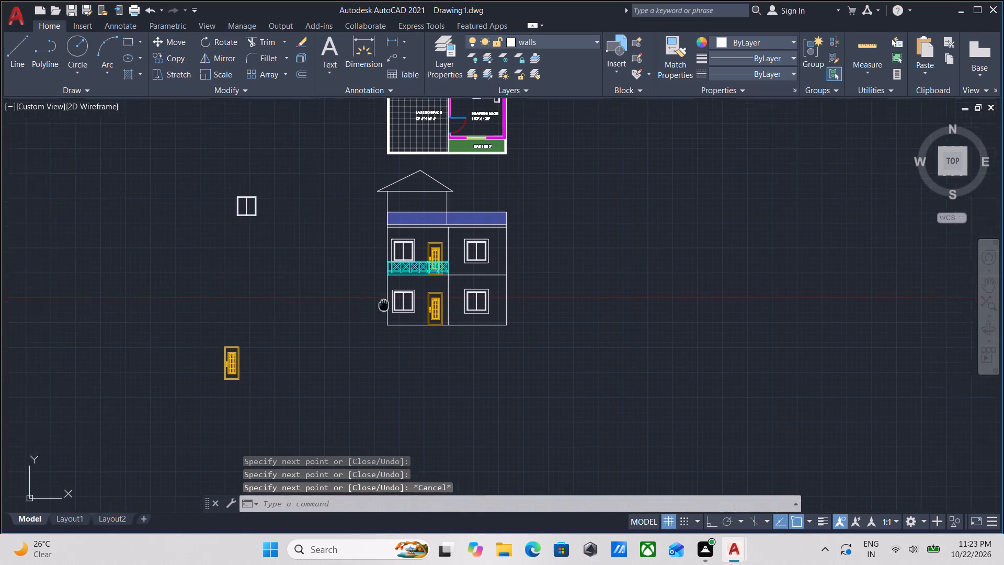
{"action": "middle_click_drag", "start_coordinate": [413, 297], "coordinate": [449, 288]}
{"action": "left_click_drag", "start_coordinate": [352, 413], "coordinate": [353, 409]}
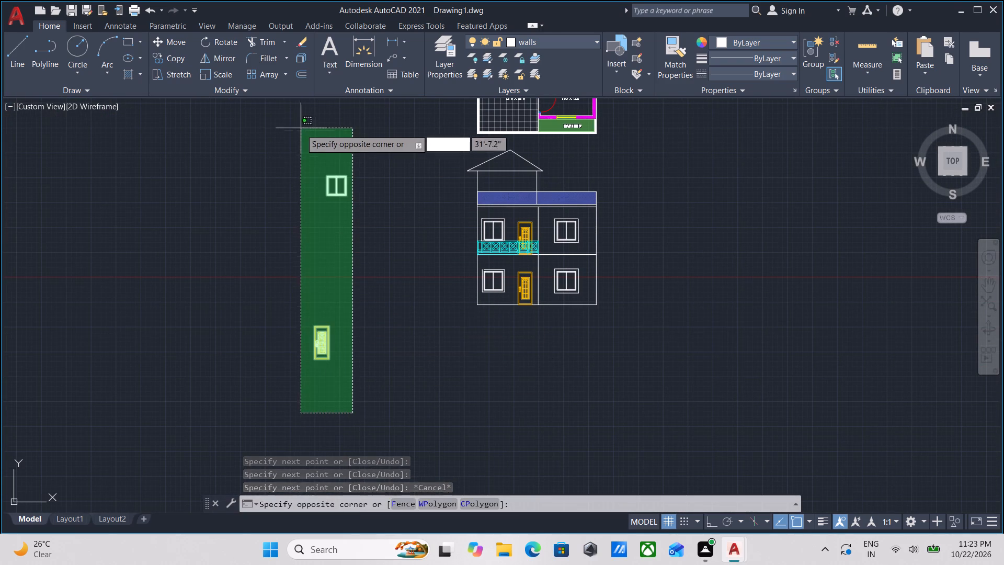
{"action": "left_click", "coordinate": [305, 151]}
{"action": "right_click_drag", "start_coordinate": [299, 154], "coordinate": [292, 160]}
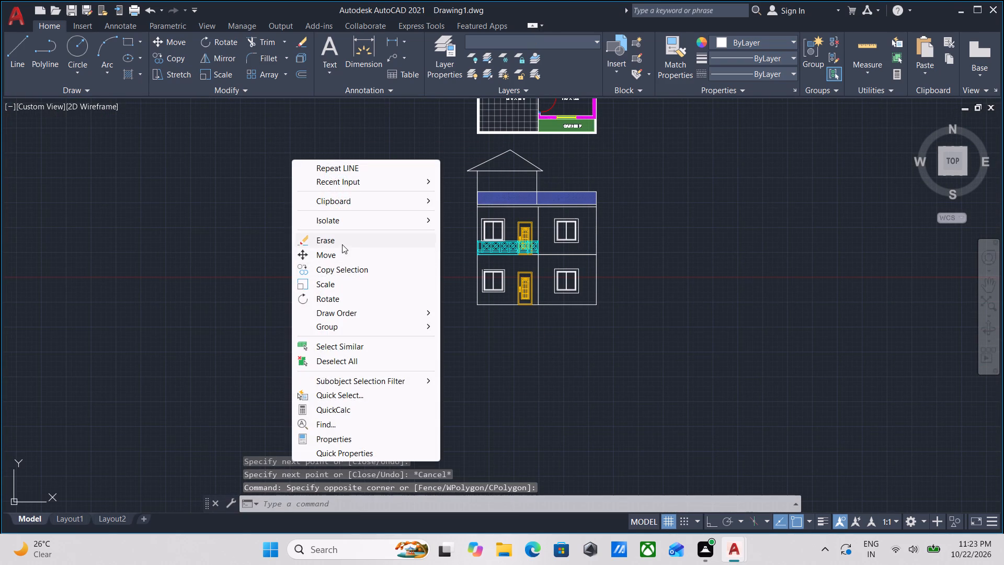
{"action": "left_click", "coordinate": [342, 244]}
Trim away the three vertical projection lines extending above the floor plan copy with a single fence across them.
{"action": "scroll", "coordinate": [496, 289], "scroll_direction": "down", "scroll_amount": 1}
{"action": "middle_click_drag", "start_coordinate": [515, 289], "coordinate": [528, 355]}
{"action": "middle_click_drag", "start_coordinate": [584, 258], "coordinate": [600, 207]}
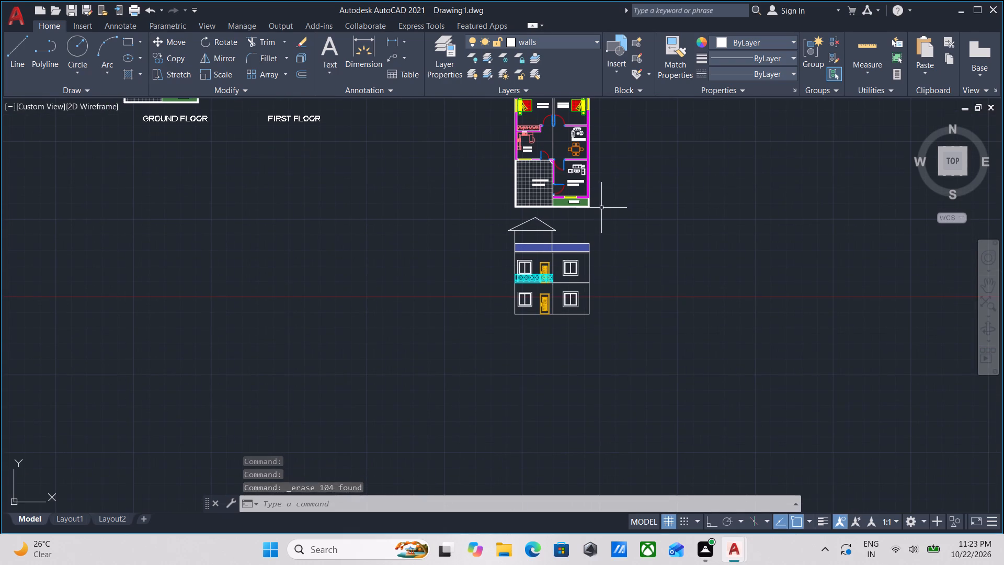
{"action": "middle_click_drag", "start_coordinate": [601, 210], "coordinate": [625, 338]}
{"action": "scroll", "coordinate": [605, 327], "scroll_direction": "up", "scroll_amount": 3}
{"action": "scroll", "coordinate": [579, 231], "scroll_direction": "down", "scroll_amount": 2}
{"action": "middle_click_drag", "start_coordinate": [578, 233], "coordinate": [587, 420]}
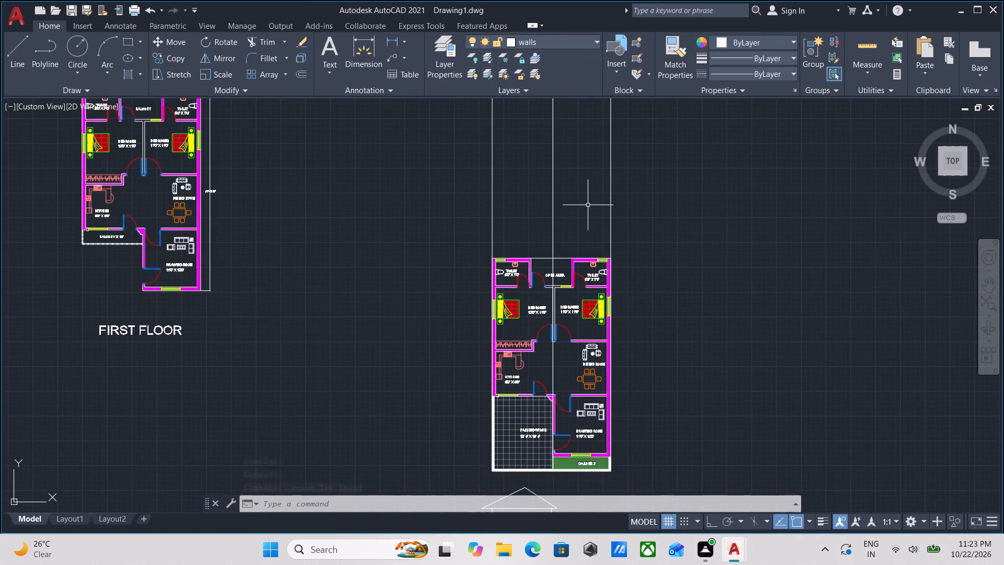
{"action": "scroll", "coordinate": [588, 205], "scroll_direction": "up", "scroll_amount": 2}
{"action": "left_click", "coordinate": [723, 228]}
{"action": "left_click_drag", "start_coordinate": [301, 172], "coordinate": [307, 172]}
{"action": "scroll", "coordinate": [466, 197], "scroll_direction": "down", "scroll_amount": 1}
{"action": "middle_click_drag", "start_coordinate": [466, 197], "coordinate": [500, 197]}
{"action": "scroll", "coordinate": [528, 214], "scroll_direction": "down", "scroll_amount": 1}
{"action": "middle_click", "coordinate": [528, 214]}
{"action": "key", "text": "Escape"}
{"action": "type", "text": "tr"}
{"action": "key", "text": "Return"}
{"action": "left_click", "coordinate": [632, 232]}
{"action": "left_click", "coordinate": [343, 161]}
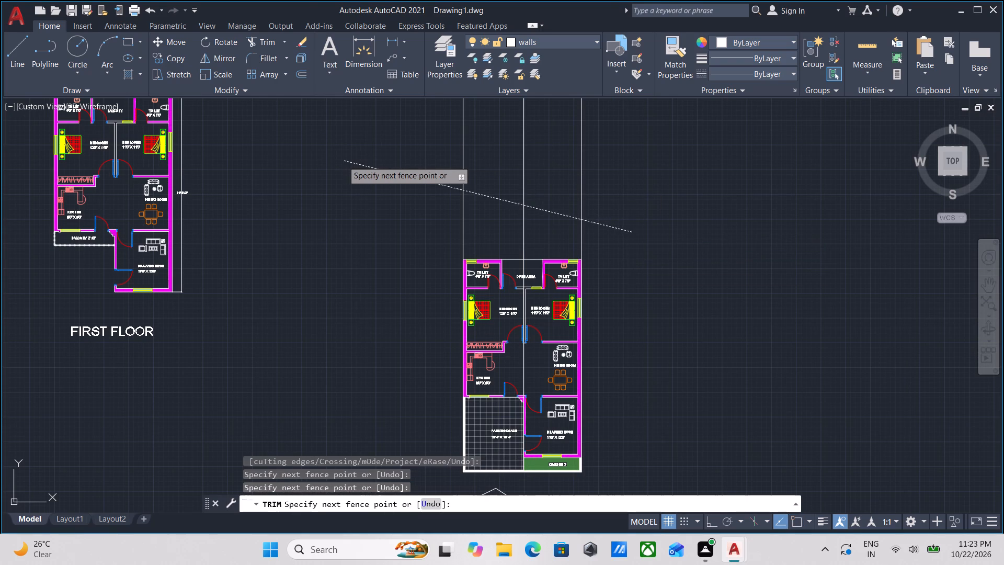
{"action": "scroll", "coordinate": [551, 246], "scroll_direction": "down", "scroll_amount": 2}
{"action": "middle_click_drag", "start_coordinate": [551, 246], "coordinate": [597, 156]}
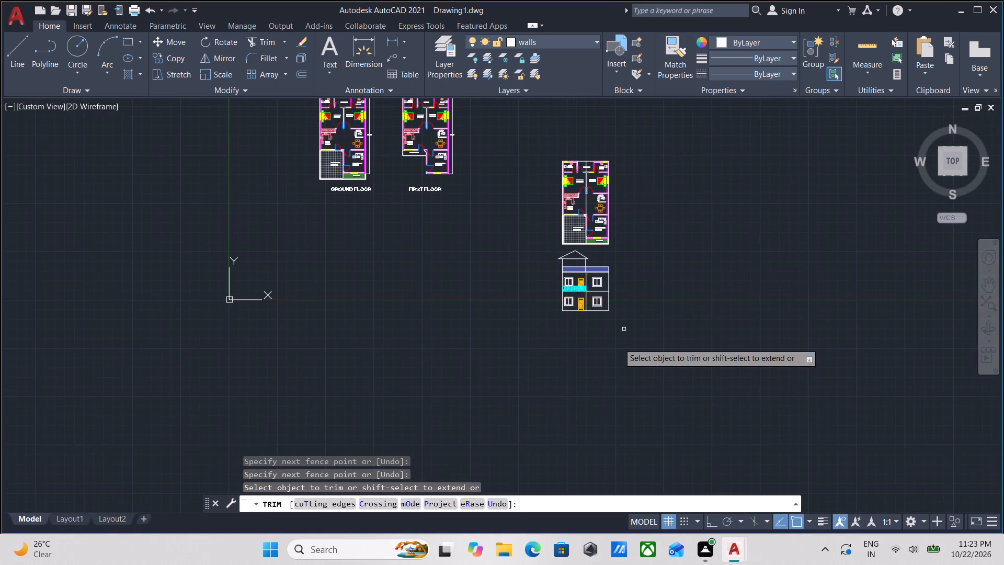
{"action": "scroll", "coordinate": [613, 356], "scroll_direction": "up", "scroll_amount": 2}
{"action": "scroll", "coordinate": [552, 290], "scroll_direction": "up", "scroll_amount": 2}
{"action": "key", "text": "Escape"}
Erase the full-width horizontal line just below the base of the hatched parapet.
{"action": "middle_click_drag", "start_coordinate": [533, 258], "coordinate": [544, 371]}
{"action": "scroll", "coordinate": [545, 322], "scroll_direction": "up", "scroll_amount": 1}
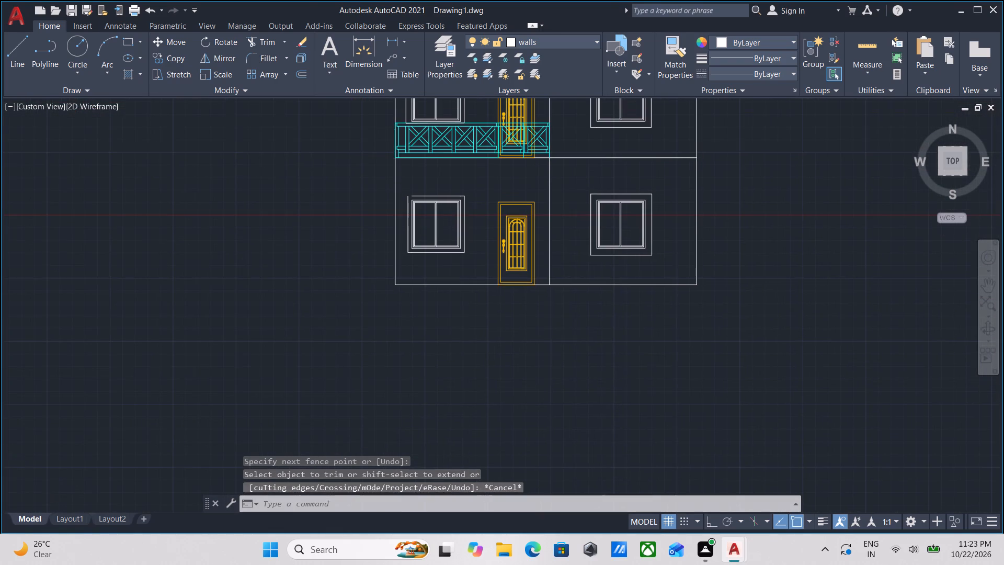
{"action": "middle_click_drag", "start_coordinate": [545, 322], "coordinate": [526, 395]}
{"action": "middle_click_drag", "start_coordinate": [527, 400], "coordinate": [512, 490]}
{"action": "scroll", "coordinate": [516, 480], "scroll_direction": "down", "scroll_amount": 2}
{"action": "middle_click_drag", "start_coordinate": [513, 495], "coordinate": [511, 521]}
{"action": "middle_click_drag", "start_coordinate": [514, 478], "coordinate": [519, 358]}
{"action": "scroll", "coordinate": [590, 391], "scroll_direction": "up", "scroll_amount": 1}
{"action": "middle_click_drag", "start_coordinate": [577, 405], "coordinate": [585, 519]}
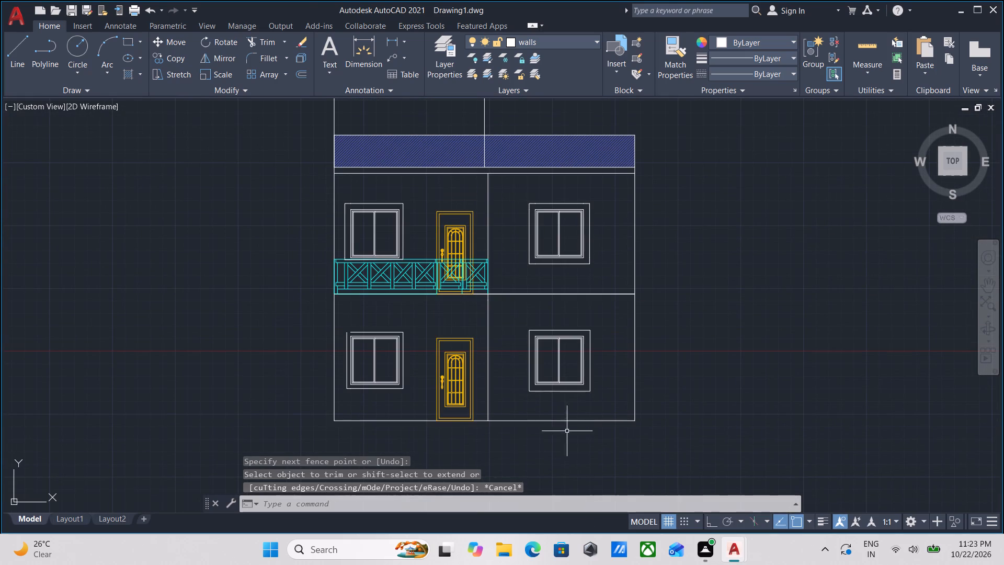
{"action": "middle_click_drag", "start_coordinate": [543, 204], "coordinate": [541, 269]}
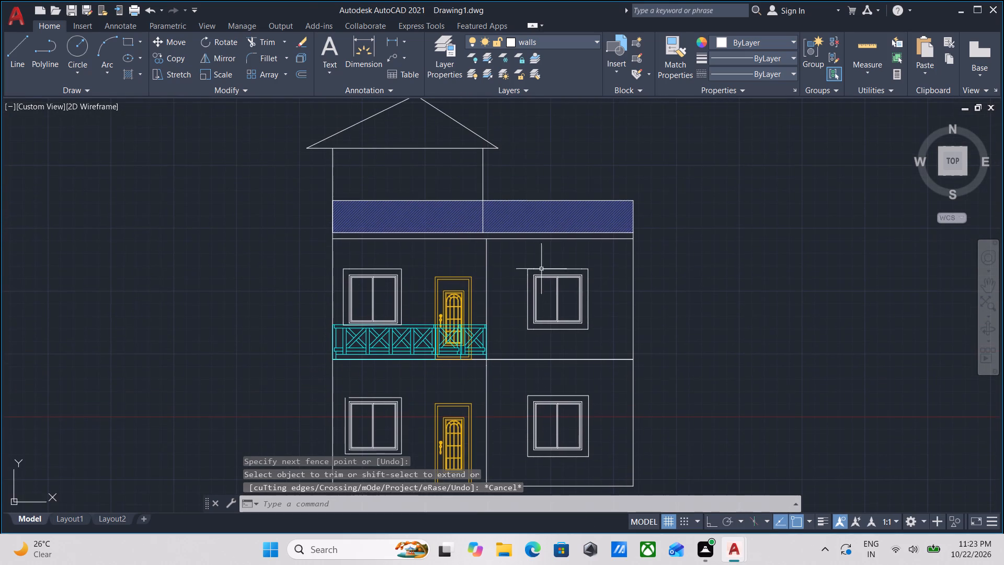
{"action": "scroll", "coordinate": [567, 215], "scroll_direction": "up", "scroll_amount": 1}
{"action": "middle_click_drag", "start_coordinate": [566, 281], "coordinate": [568, 244]}
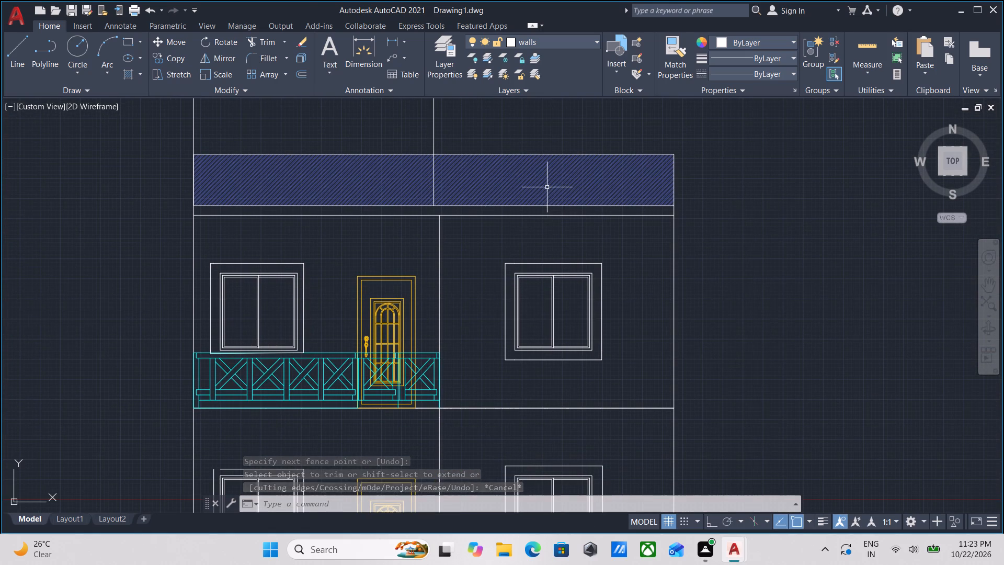
{"action": "middle_click_drag", "start_coordinate": [547, 239], "coordinate": [556, 292]}
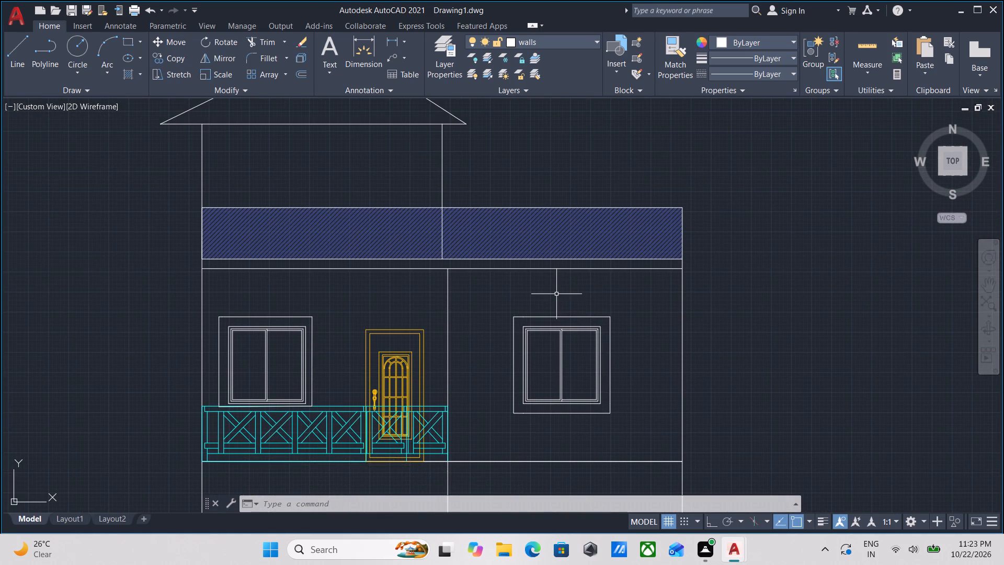
{"action": "left_click", "coordinate": [567, 277]}
{"action": "left_click", "coordinate": [557, 264]}
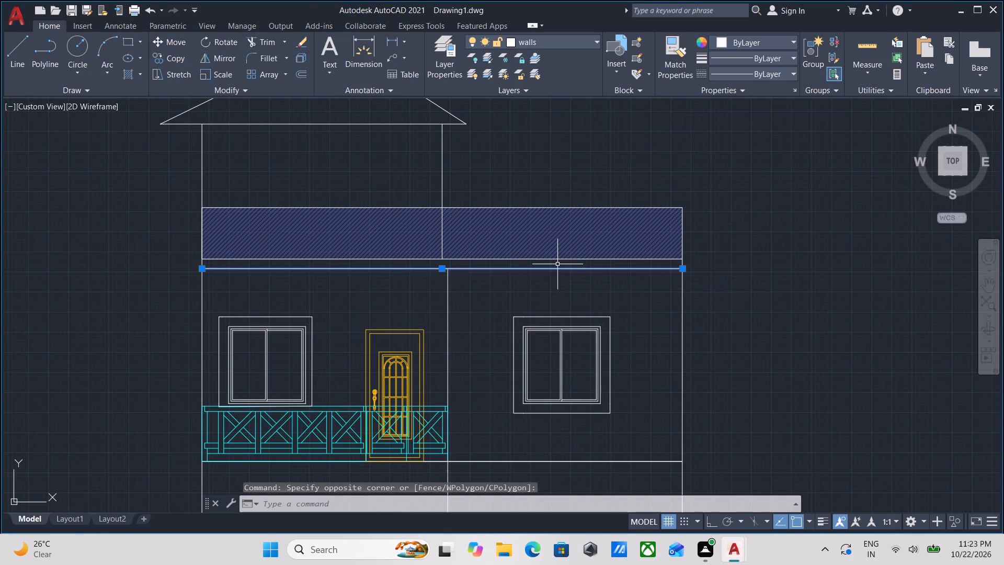
{"action": "right_click", "coordinate": [557, 264]}
{"action": "left_click", "coordinate": [585, 289]}
Stretch the upper end of the first-floor dividing wall line up to the parapet's base line.
{"action": "middle_click_drag", "start_coordinate": [448, 290], "coordinate": [450, 272]}
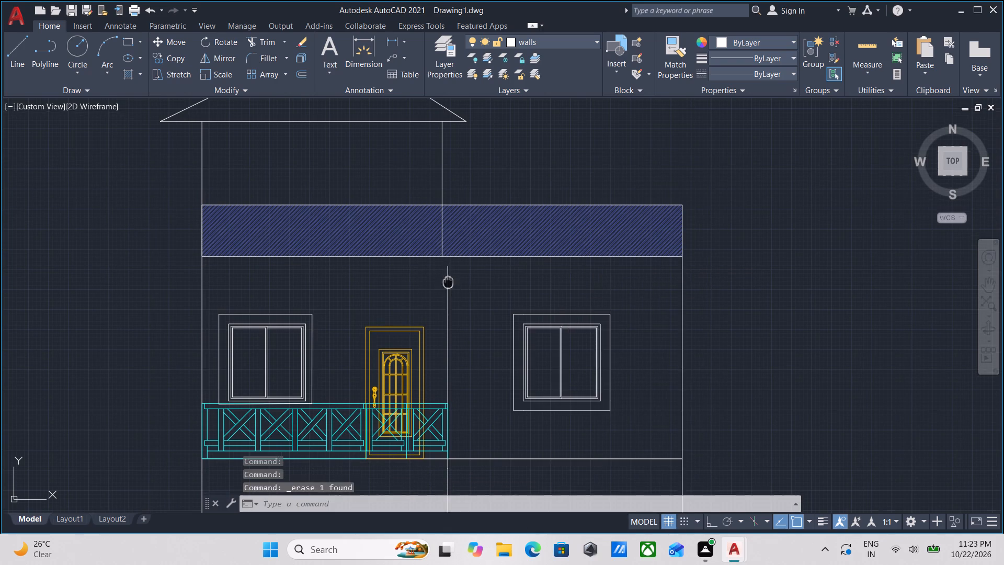
{"action": "middle_click_drag", "start_coordinate": [450, 272], "coordinate": [464, 247]}
{"action": "left_click", "coordinate": [472, 243]}
{"action": "left_click", "coordinate": [451, 244]}
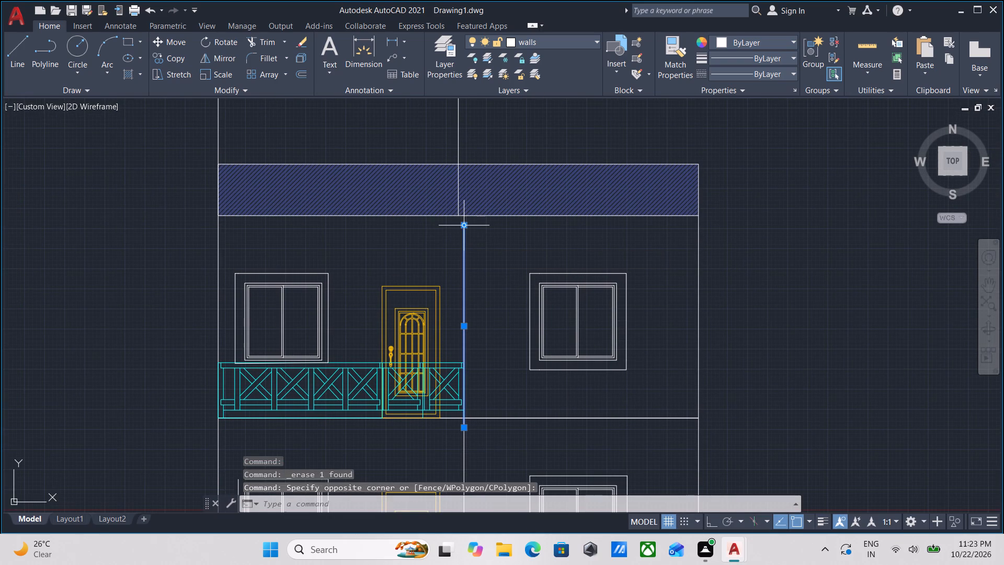
{"action": "left_click", "coordinate": [464, 225]}
{"action": "left_click", "coordinate": [465, 215]}
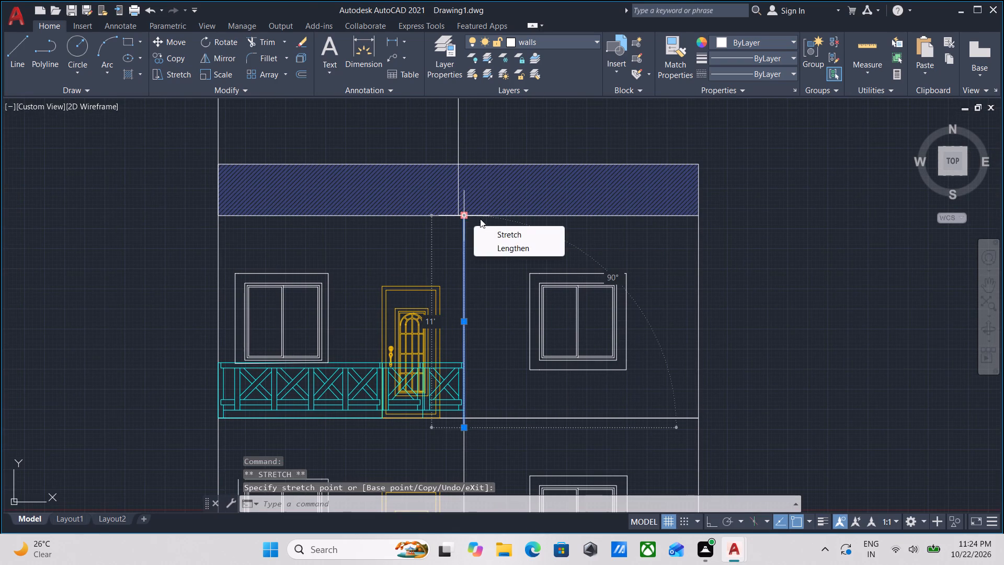
{"action": "key", "text": "Escape"}
{"action": "key", "text": "Escape"}
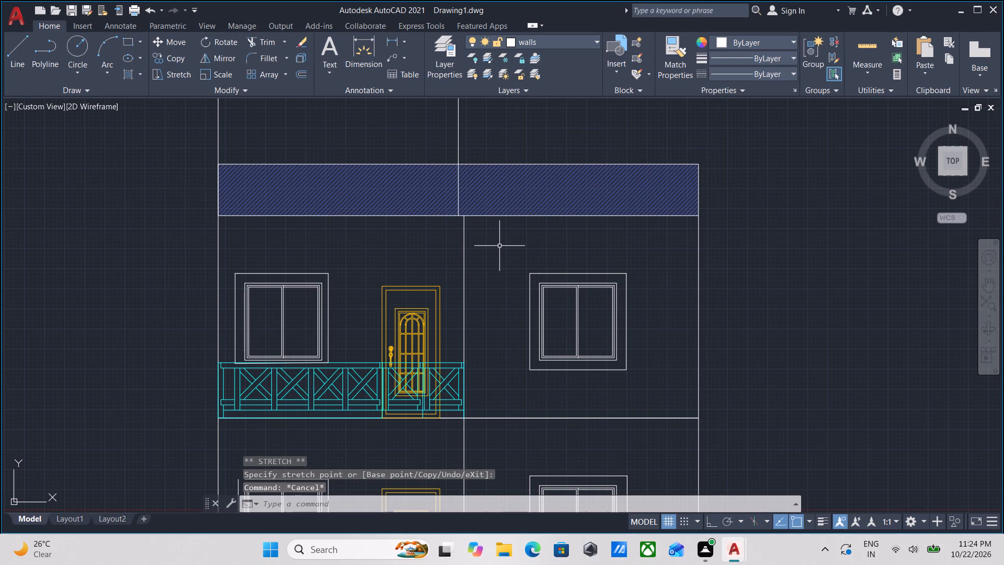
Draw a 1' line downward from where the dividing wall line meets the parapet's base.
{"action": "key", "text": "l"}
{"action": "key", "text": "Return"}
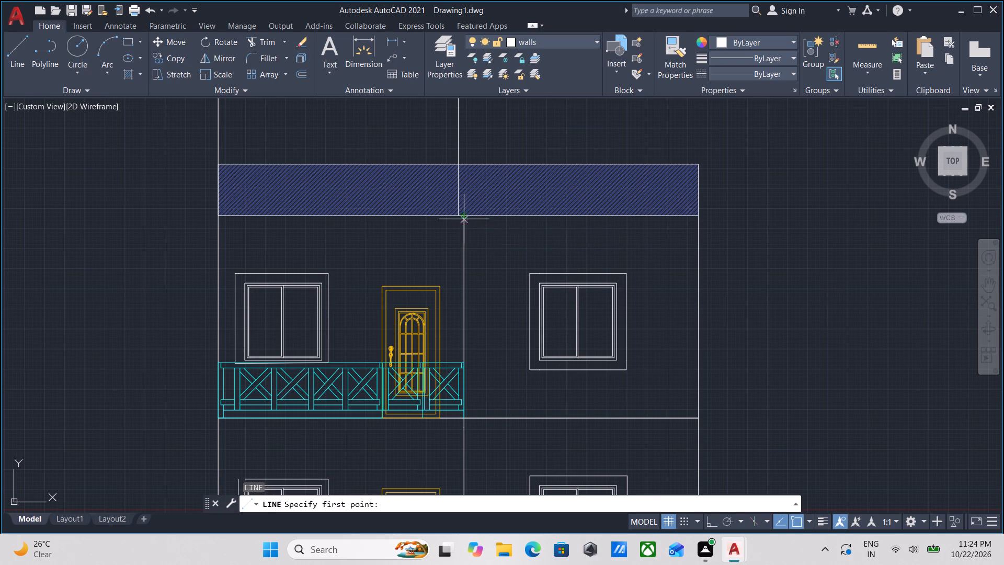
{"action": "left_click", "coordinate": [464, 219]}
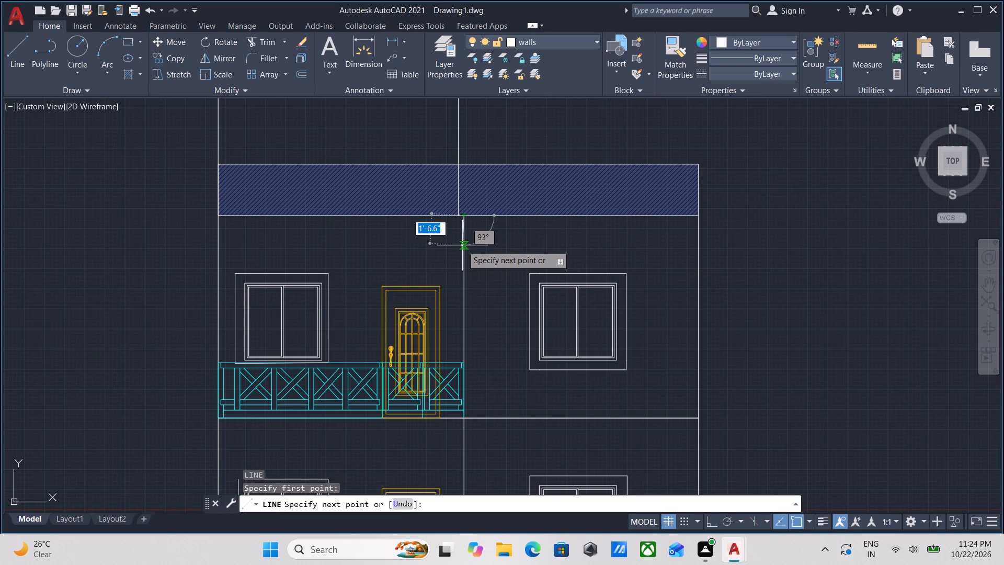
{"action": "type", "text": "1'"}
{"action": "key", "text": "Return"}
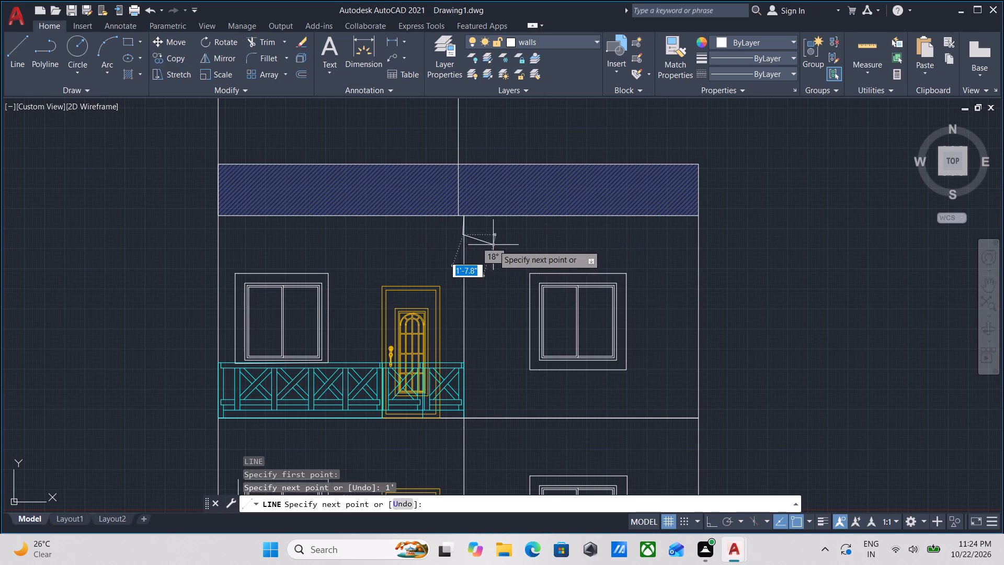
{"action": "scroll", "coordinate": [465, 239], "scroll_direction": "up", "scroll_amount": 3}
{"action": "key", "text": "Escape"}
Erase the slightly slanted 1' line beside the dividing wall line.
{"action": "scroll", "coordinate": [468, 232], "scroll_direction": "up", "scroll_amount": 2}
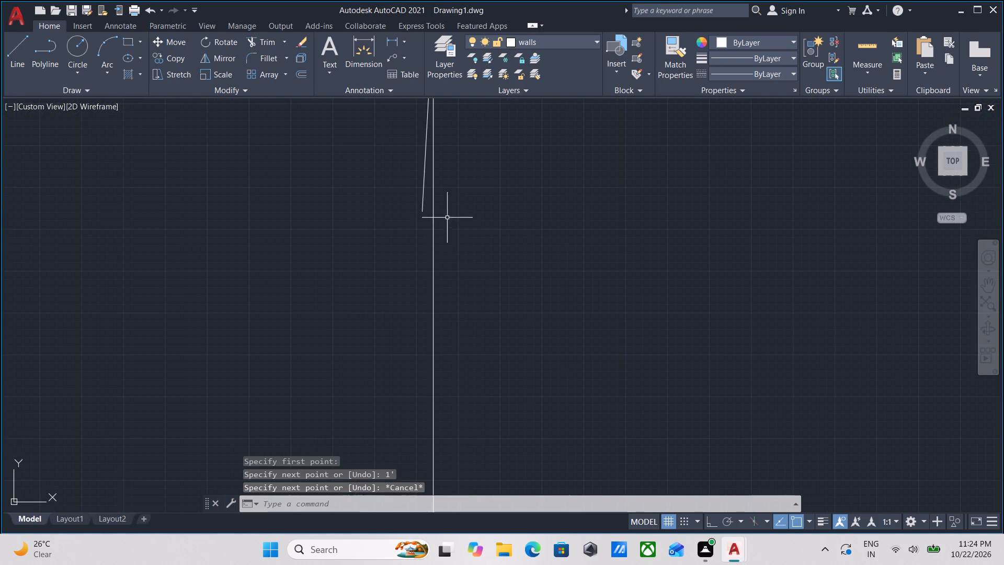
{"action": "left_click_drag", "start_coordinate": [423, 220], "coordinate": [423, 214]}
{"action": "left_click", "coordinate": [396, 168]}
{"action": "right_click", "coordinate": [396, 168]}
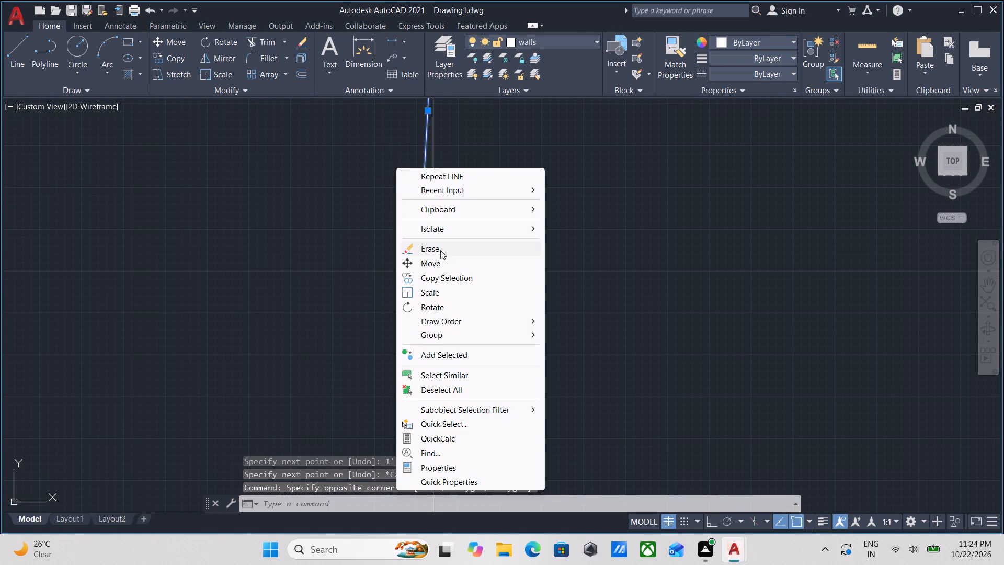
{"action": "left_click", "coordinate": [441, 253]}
Examine the front elevation's walls, windows, doors and balcony railing on both floors.
{"action": "scroll", "coordinate": [442, 252], "scroll_direction": "down", "scroll_amount": 6}
{"action": "middle_click_drag", "start_coordinate": [543, 254], "coordinate": [534, 228]}
{"action": "scroll", "coordinate": [576, 236], "scroll_direction": "down", "scroll_amount": 1}
{"action": "middle_click_drag", "start_coordinate": [576, 236], "coordinate": [575, 236]}
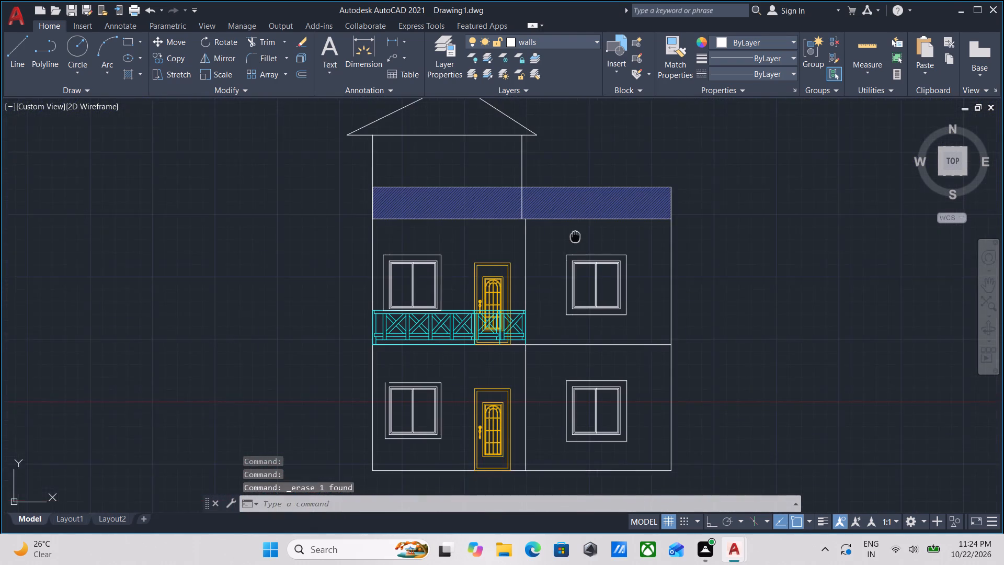
{"action": "middle_click_drag", "start_coordinate": [575, 236], "coordinate": [560, 218]}
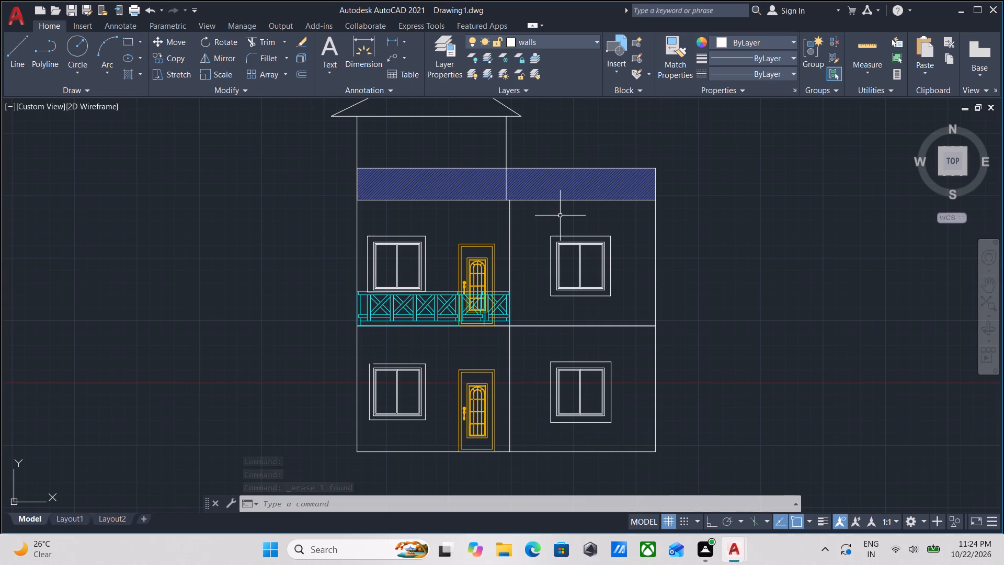
{"action": "scroll", "coordinate": [560, 217], "scroll_direction": "up", "scroll_amount": 1}
{"action": "scroll", "coordinate": [560, 217], "scroll_direction": "down", "scroll_amount": 1}
{"action": "middle_click_drag", "start_coordinate": [560, 217], "coordinate": [565, 238]}
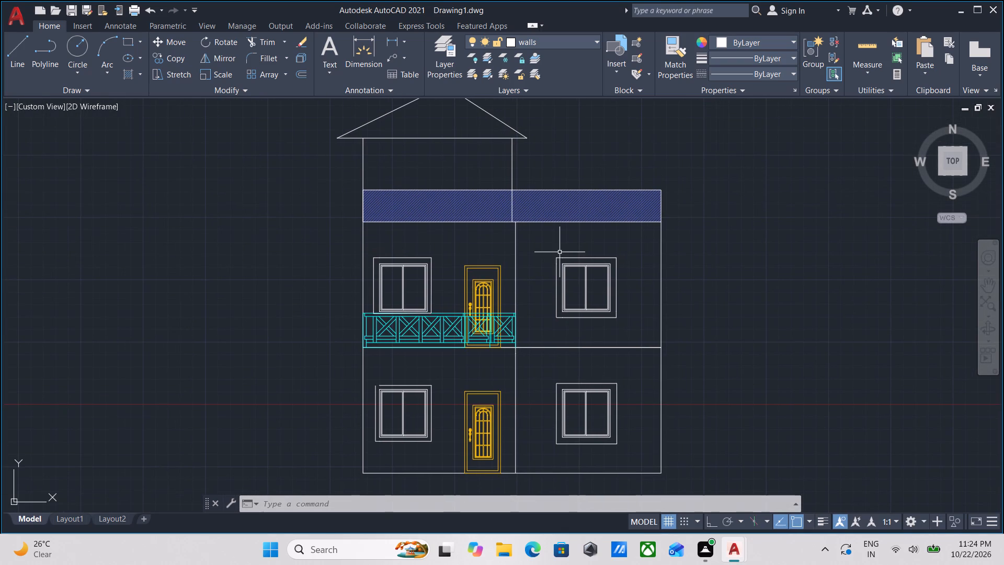
{"action": "scroll", "coordinate": [526, 381], "scroll_direction": "up", "scroll_amount": 2}
{"action": "scroll", "coordinate": [528, 375], "scroll_direction": "down", "scroll_amount": 2}
{"action": "middle_click_drag", "start_coordinate": [528, 375], "coordinate": [534, 355]}
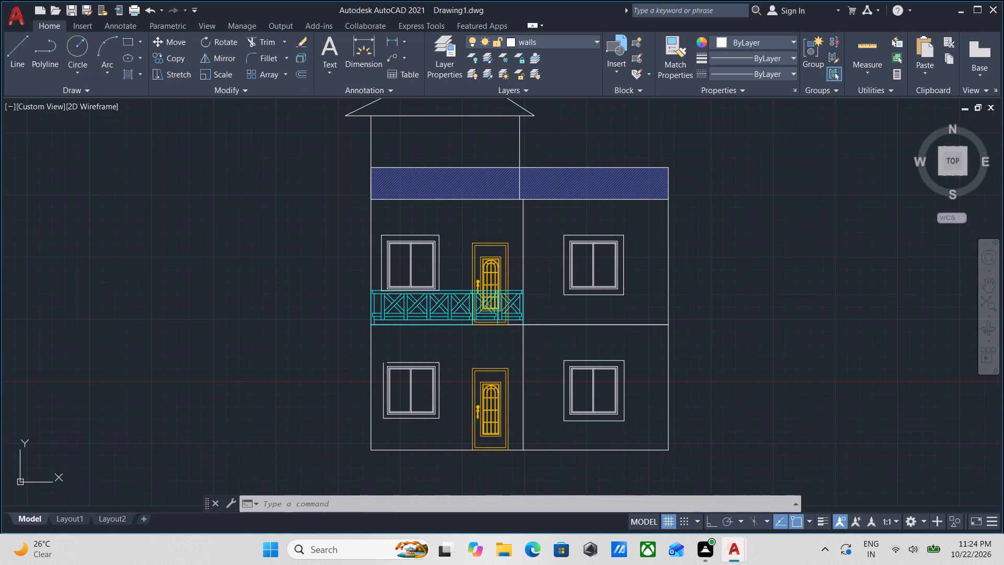
{"action": "scroll", "coordinate": [539, 355], "scroll_direction": "up", "scroll_amount": 1}
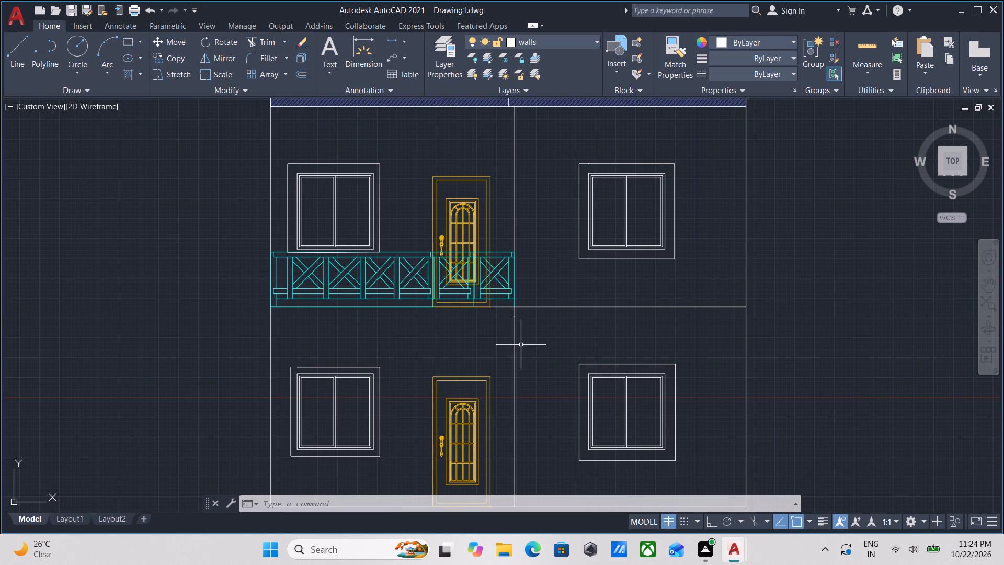
{"action": "middle_click_drag", "start_coordinate": [518, 343], "coordinate": [528, 353]}
{"action": "middle_click_drag", "start_coordinate": [562, 355], "coordinate": [561, 338]}
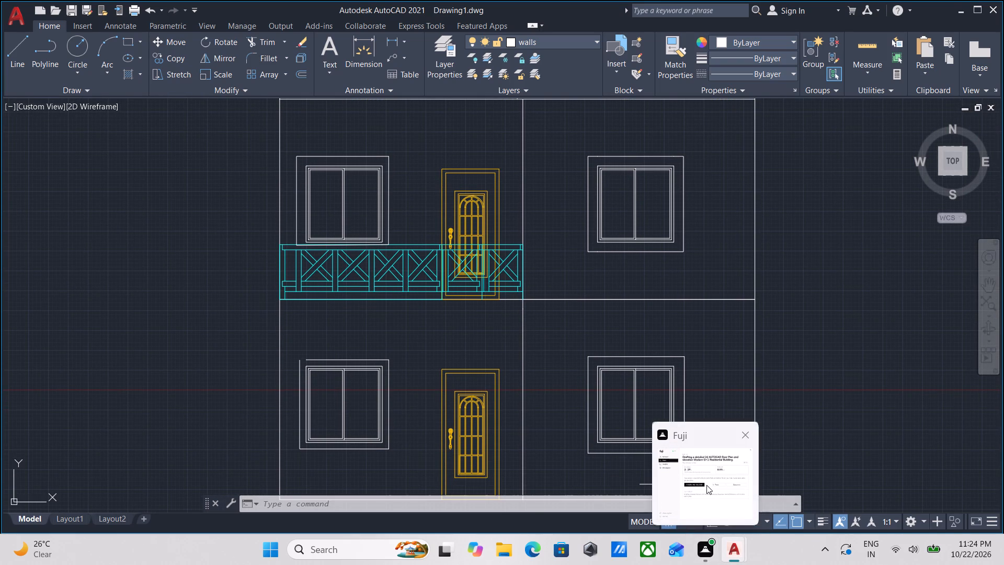
Draw a rectangular band about 12'-2" by 2.7" from the dividing wall to the right outer wall, above the ground-floor window.
{"action": "scroll", "coordinate": [603, 382], "scroll_direction": "up", "scroll_amount": 2}
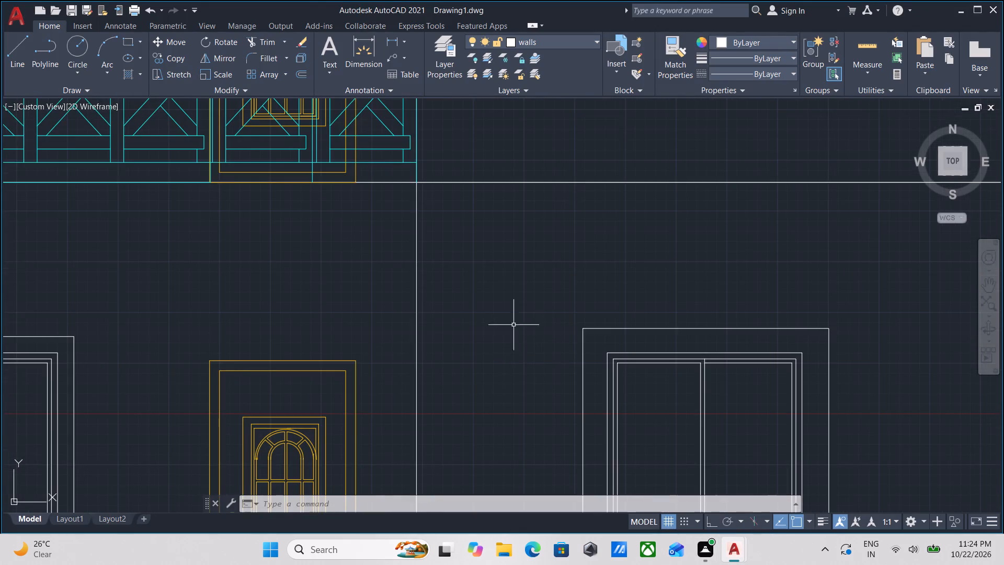
{"action": "middle_click_drag", "start_coordinate": [500, 317], "coordinate": [546, 333]}
{"action": "type", "text": "4re"}
{"action": "key", "text": "c"}
{"action": "key", "text": "BackSpace"}
{"action": "key", "text": "BackSpace"}
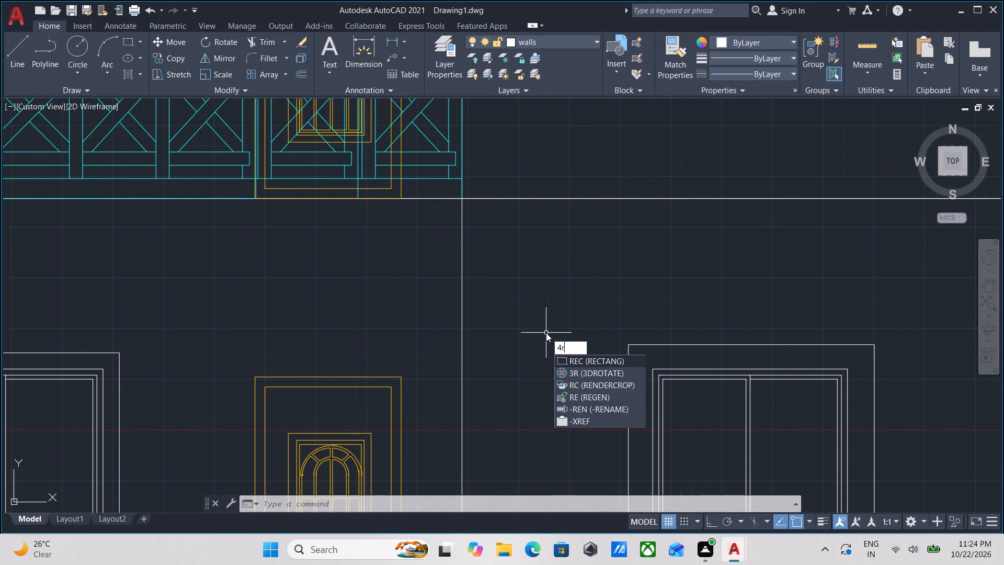
{"action": "key", "text": "BackSpace"}
{"action": "key", "text": "BackSpace"}
{"action": "type", "text": "rec"}
{"action": "key", "text": "Return"}
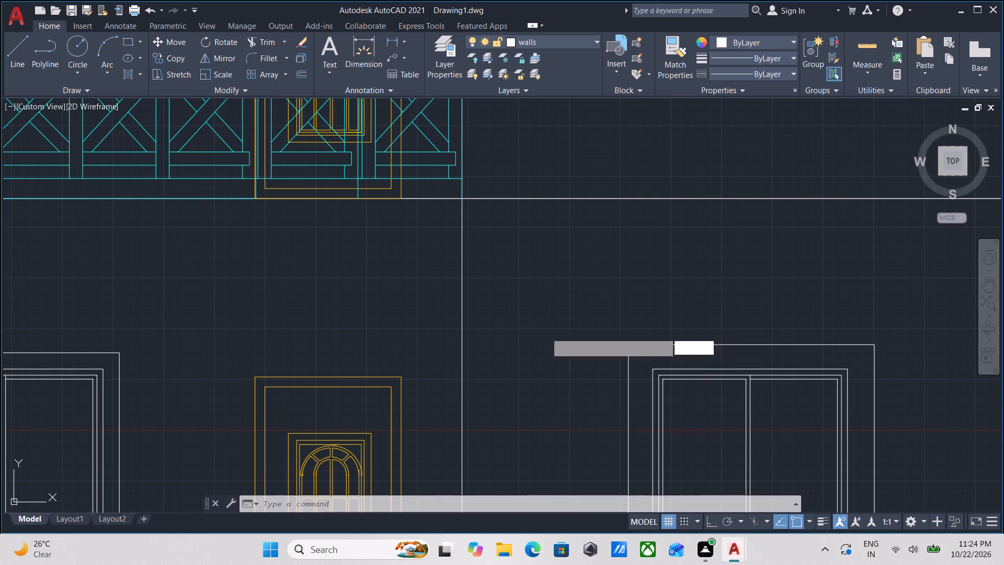
{"action": "scroll", "coordinate": [476, 261], "scroll_direction": "down", "scroll_amount": 2}
{"action": "middle_click_drag", "start_coordinate": [477, 262], "coordinate": [503, 309]}
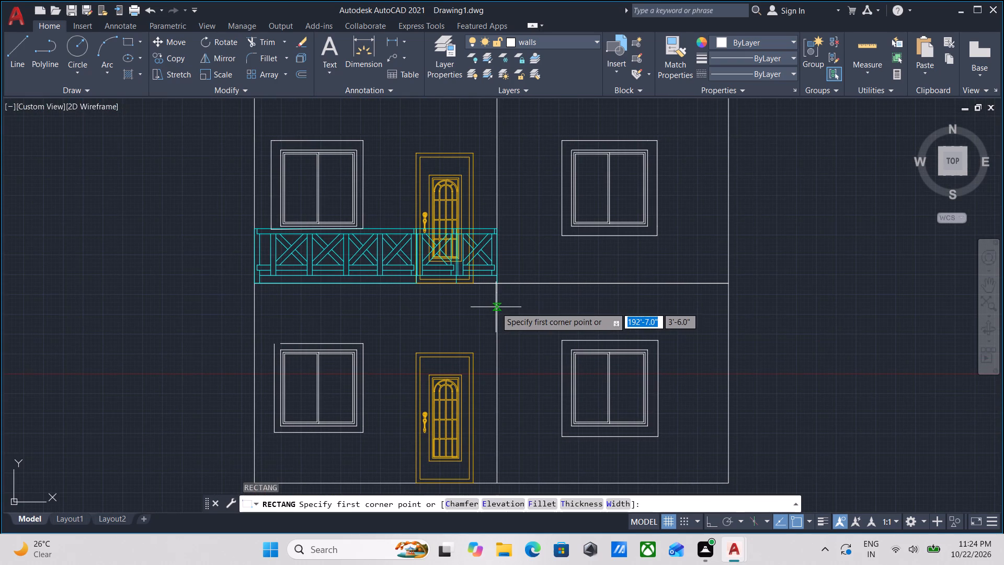
{"action": "scroll", "coordinate": [499, 306], "scroll_direction": "up", "scroll_amount": 2}
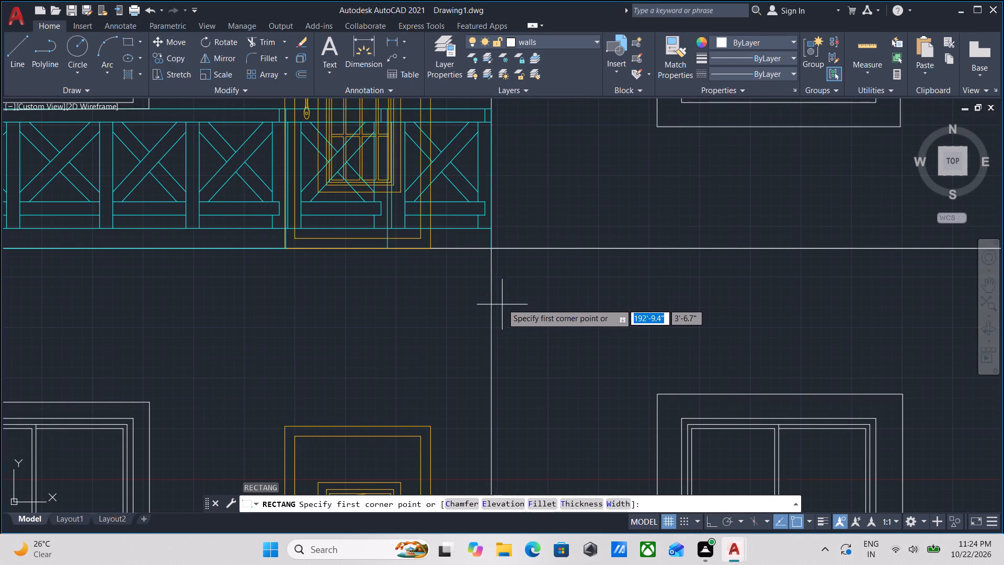
{"action": "left_click", "coordinate": [490, 298]}
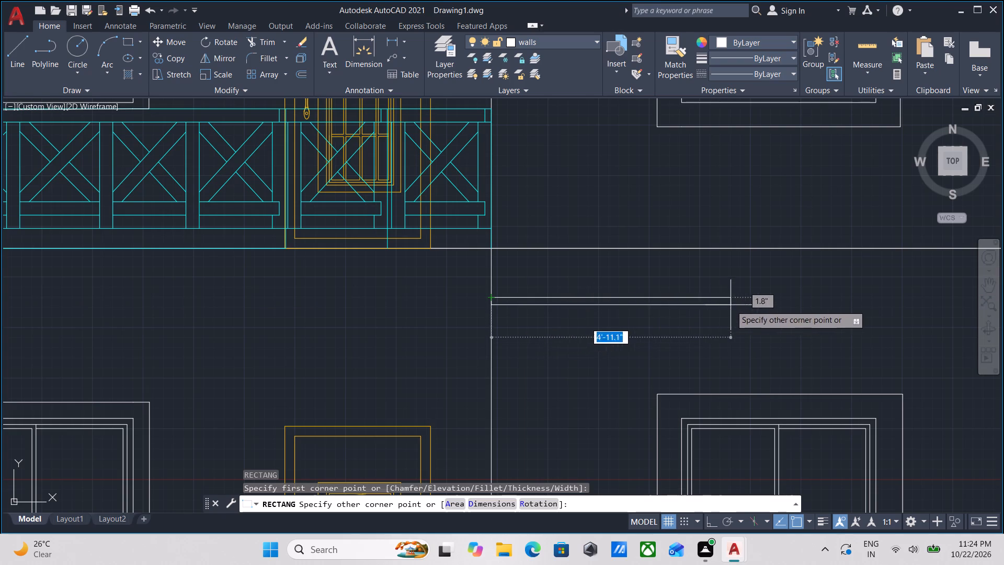
{"action": "middle_click_drag", "start_coordinate": [731, 305], "coordinate": [619, 279]}
{"action": "middle_click_drag", "start_coordinate": [865, 285], "coordinate": [744, 284]}
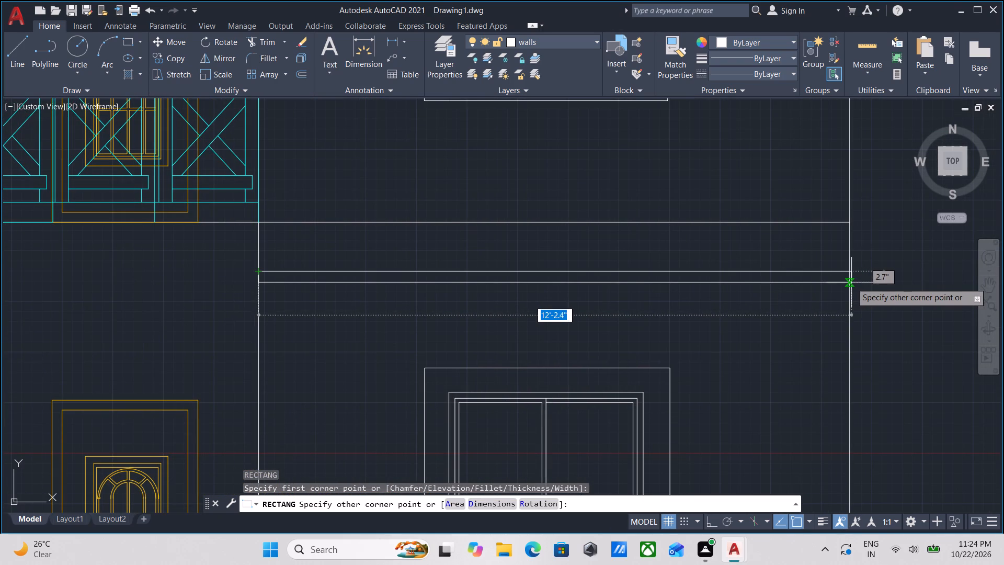
{"action": "left_click", "coordinate": [850, 282]}
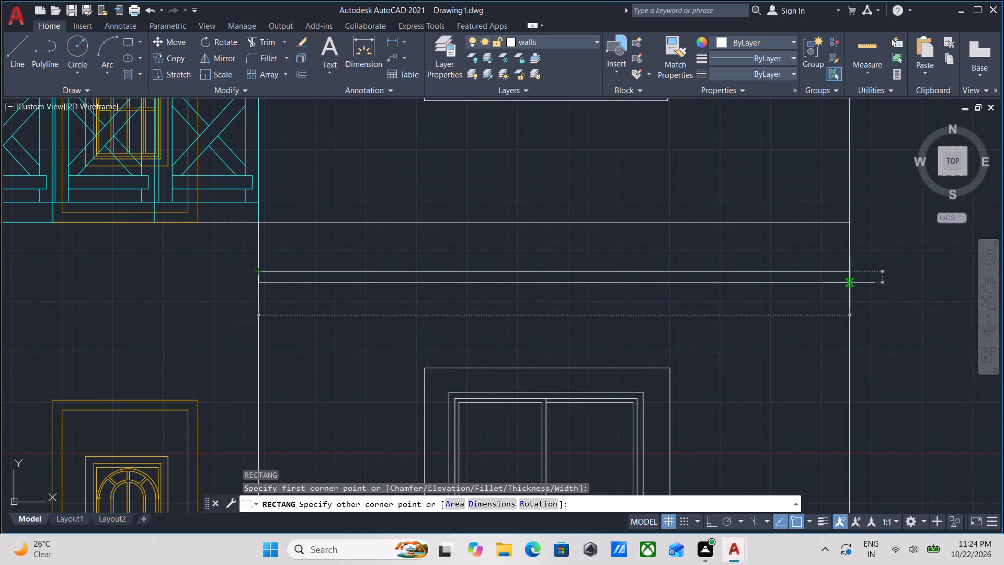
{"action": "middle_click_drag", "start_coordinate": [761, 292], "coordinate": [835, 264]}
{"action": "scroll", "coordinate": [603, 277], "scroll_direction": "down", "scroll_amount": 1}
{"action": "key", "text": "Escape"}
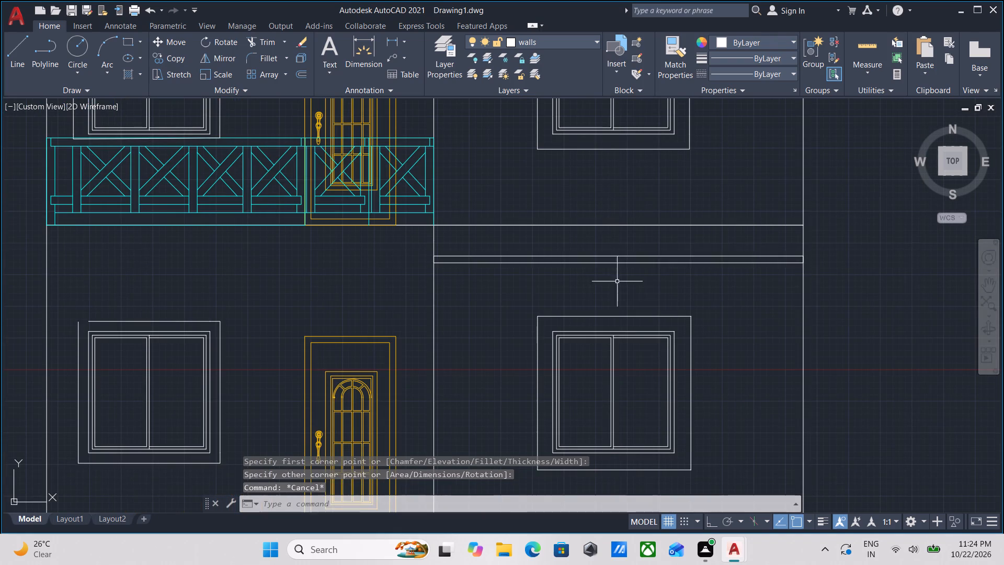
Copy the band straight down as an evenly spaced array of 6 items across the right ground-floor wall, with Ortho on.
{"action": "left_click_drag", "start_coordinate": [617, 281], "coordinate": [609, 260]}
{"action": "left_click", "coordinate": [585, 234]}
{"action": "middle_click_drag", "start_coordinate": [587, 266], "coordinate": [632, 277]}
{"action": "scroll", "coordinate": [572, 272], "scroll_direction": "up", "scroll_amount": 2}
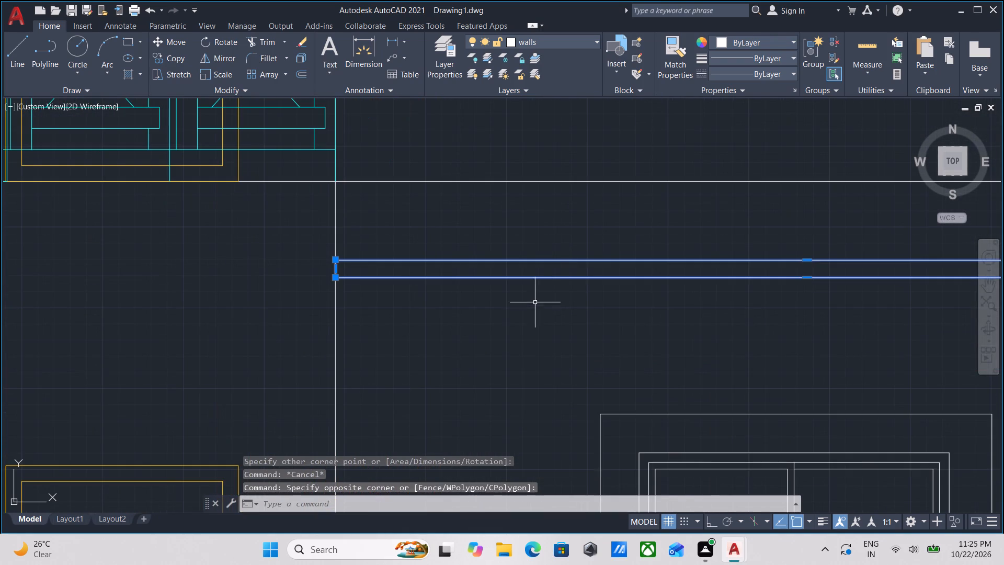
{"action": "type", "text": "co"}
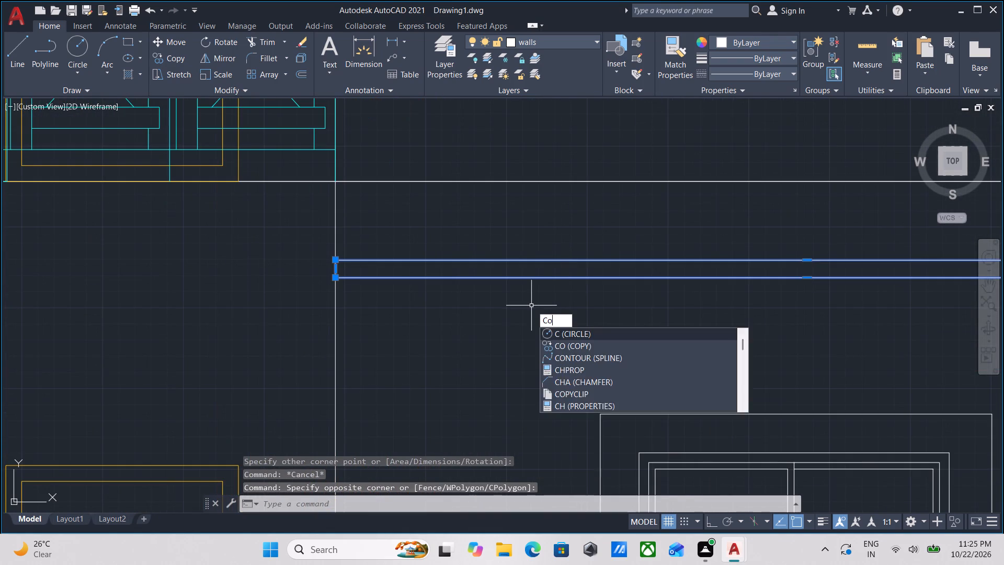
{"action": "key", "text": "Return"}
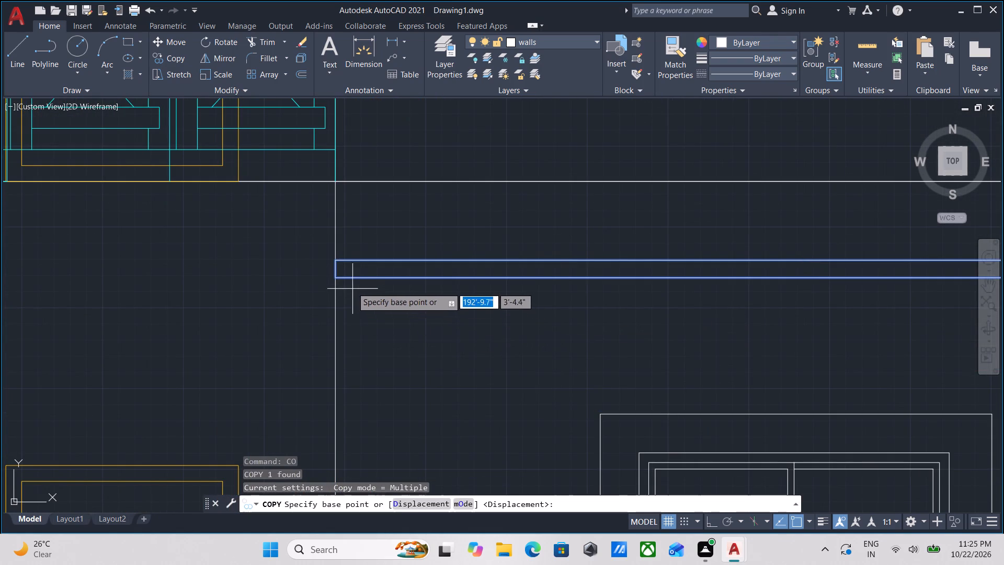
{"action": "left_click", "coordinate": [338, 279]}
{"action": "middle_click_drag", "start_coordinate": [359, 332], "coordinate": [408, 241]}
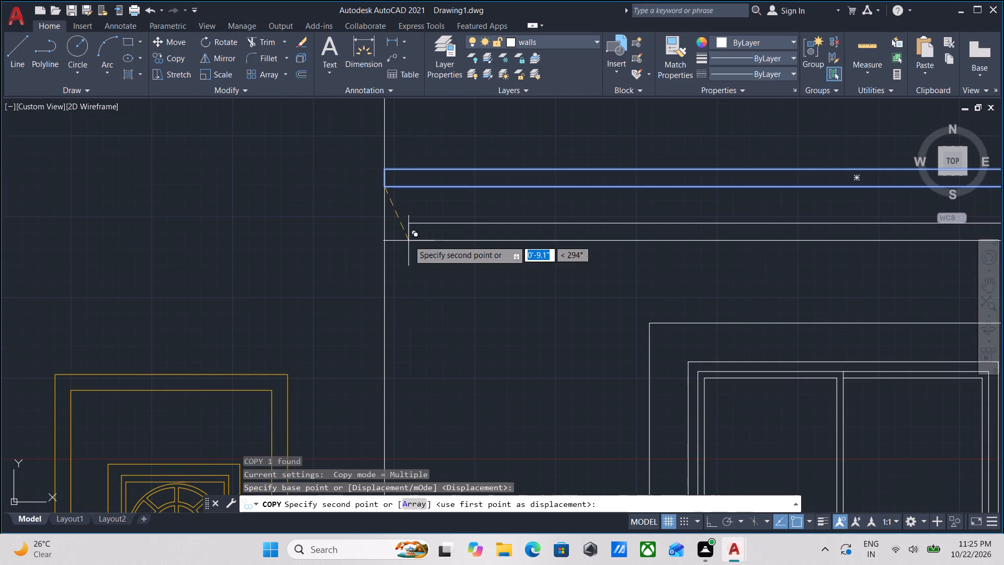
{"action": "key", "text": "F8"}
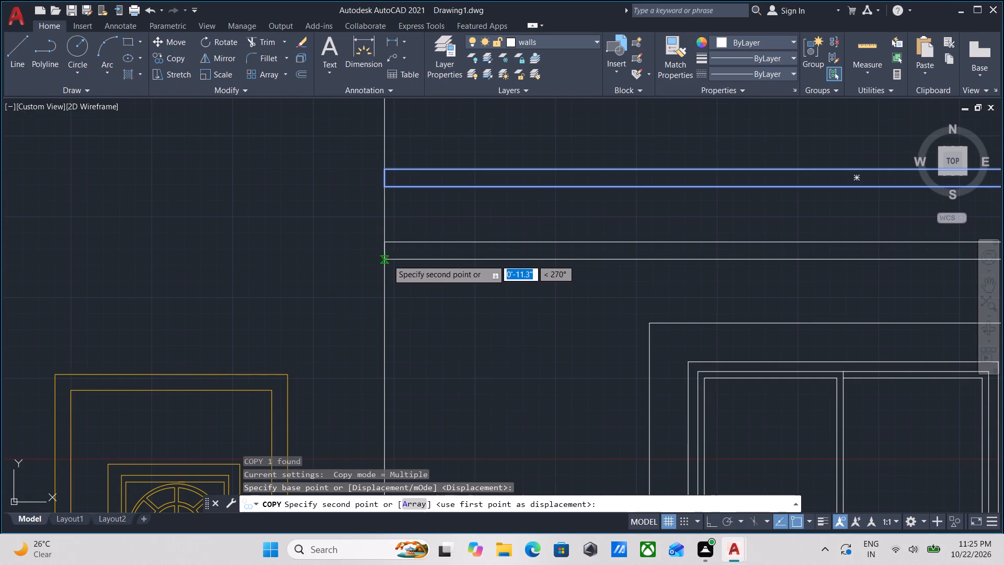
{"action": "scroll", "coordinate": [385, 235], "scroll_direction": "down", "scroll_amount": 1}
{"action": "middle_click_drag", "start_coordinate": [386, 241], "coordinate": [391, 253]}
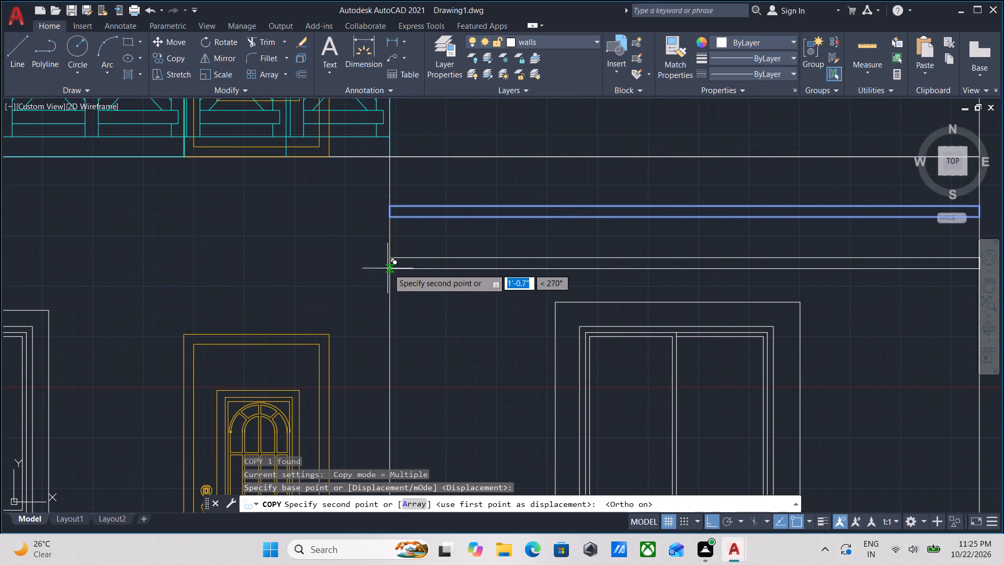
{"action": "key", "text": "a"}
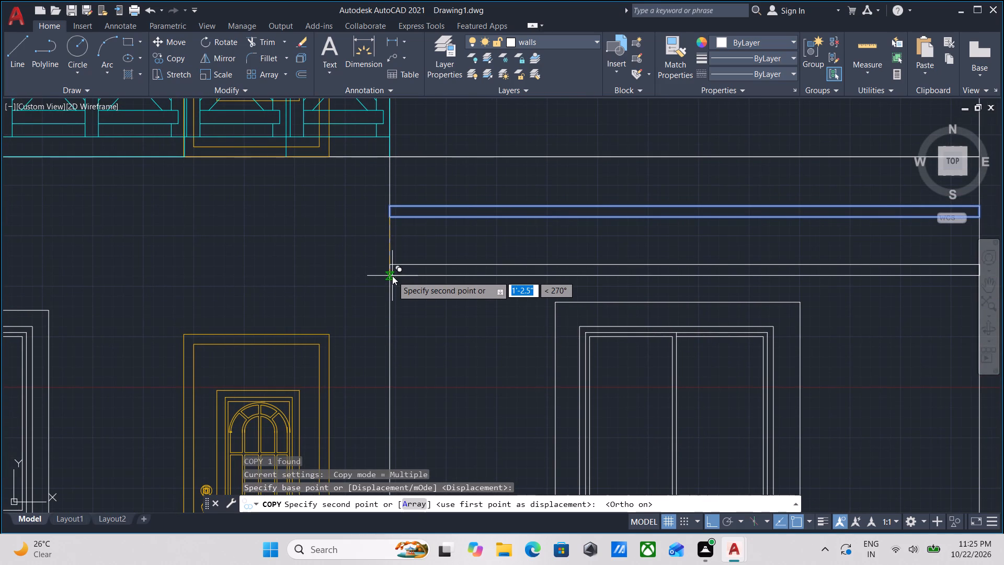
{"action": "key", "text": "Return"}
{"action": "scroll", "coordinate": [392, 276], "scroll_direction": "down", "scroll_amount": 1}
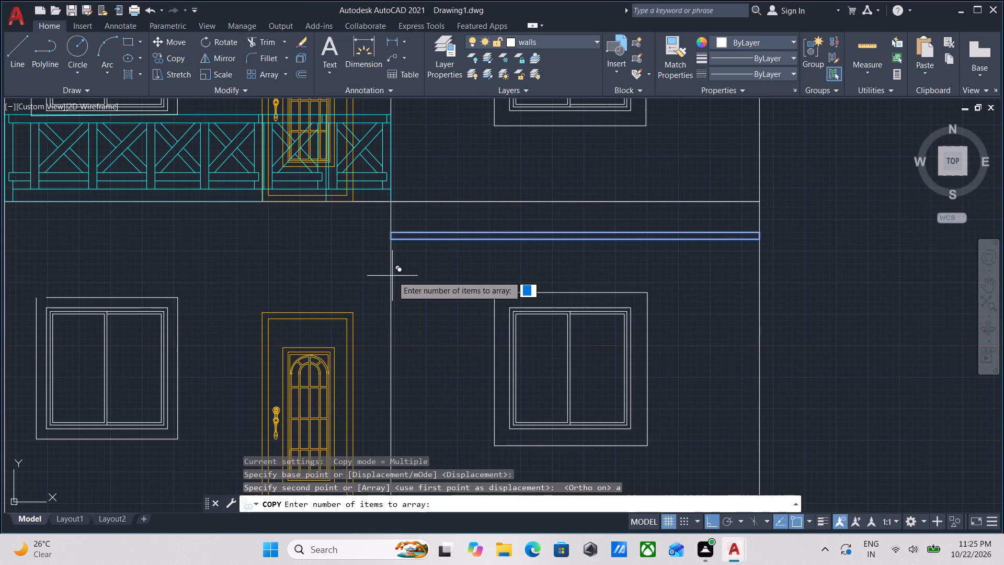
{"action": "key", "text": "6"}
{"action": "key", "text": "Return"}
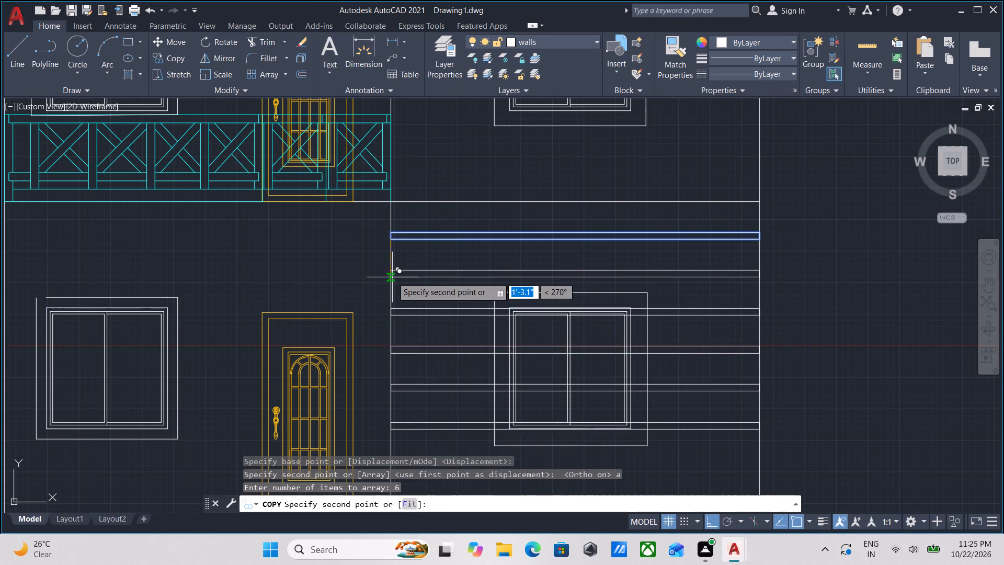
{"action": "scroll", "coordinate": [395, 284], "scroll_direction": "down", "scroll_amount": 1}
{"action": "middle_click_drag", "start_coordinate": [395, 280], "coordinate": [402, 256]}
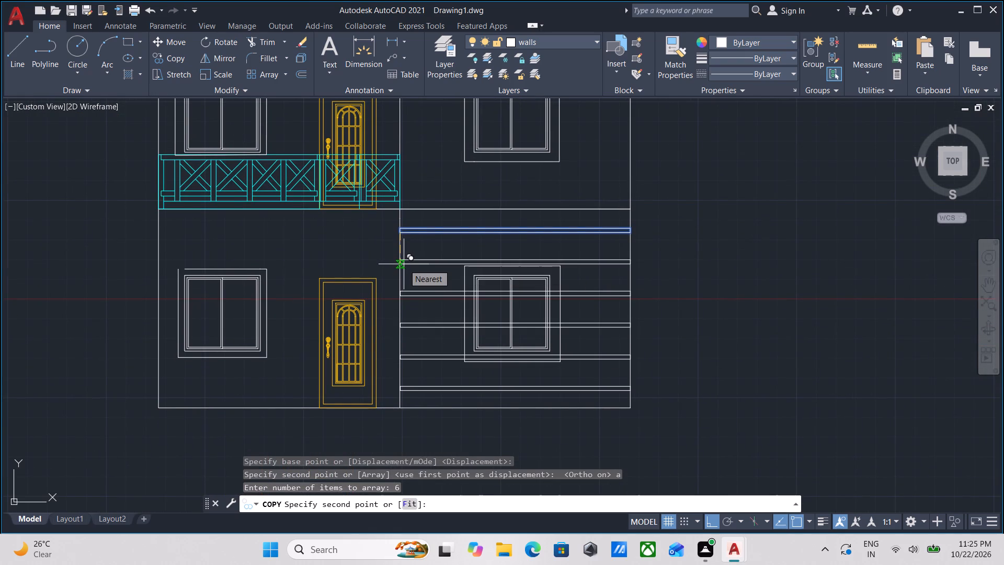
{"action": "left_click", "coordinate": [404, 264]}
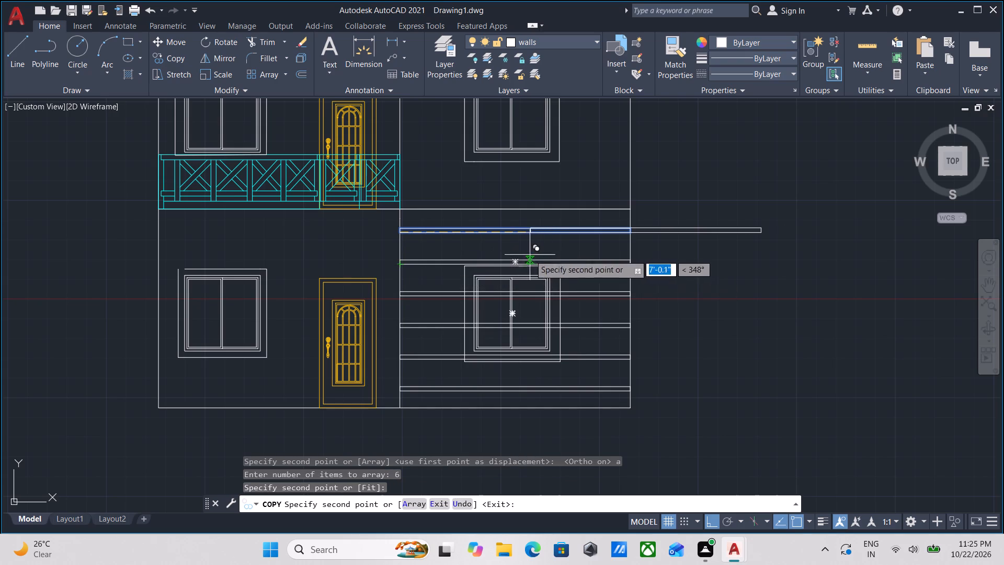
{"action": "key", "text": "Escape"}
Trim the bands where they cross the margins between the right ground-floor window's outer surround and its frame.
{"action": "scroll", "coordinate": [518, 258], "scroll_direction": "down", "scroll_amount": 1}
{"action": "middle_click_drag", "start_coordinate": [516, 267], "coordinate": [513, 323]}
{"action": "scroll", "coordinate": [490, 316], "scroll_direction": "up", "scroll_amount": 2}
{"action": "middle_click_drag", "start_coordinate": [471, 305], "coordinate": [450, 264]}
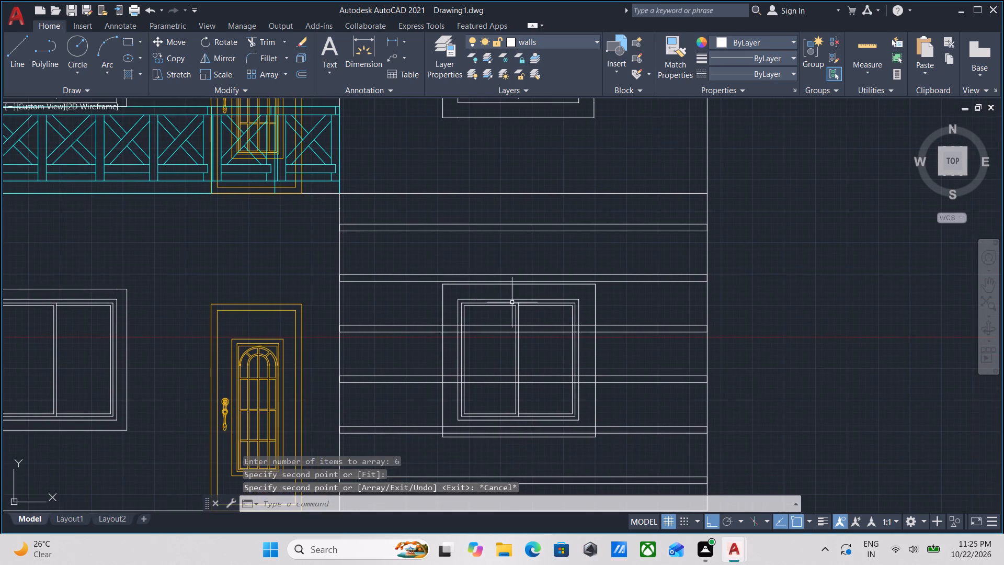
{"action": "middle_click_drag", "start_coordinate": [584, 354], "coordinate": [578, 306]}
{"action": "scroll", "coordinate": [462, 293], "scroll_direction": "down", "scroll_amount": 1}
{"action": "middle_click_drag", "start_coordinate": [475, 306], "coordinate": [481, 310]}
{"action": "scroll", "coordinate": [543, 382], "scroll_direction": "up", "scroll_amount": 1}
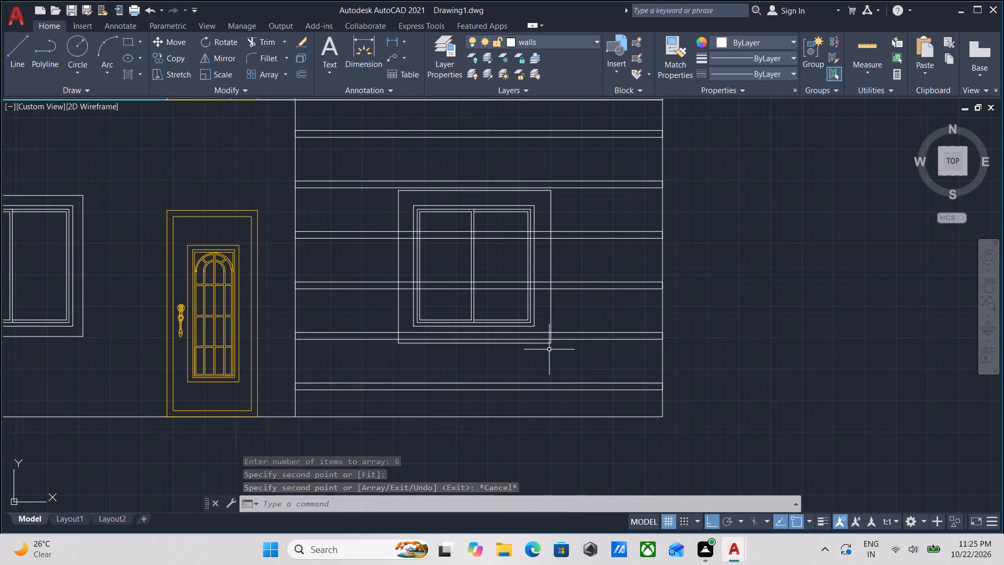
{"action": "scroll", "coordinate": [553, 339], "scroll_direction": "up", "scroll_amount": 2}
{"action": "scroll", "coordinate": [583, 324], "scroll_direction": "down", "scroll_amount": 3}
{"action": "middle_click_drag", "start_coordinate": [591, 327], "coordinate": [593, 340]}
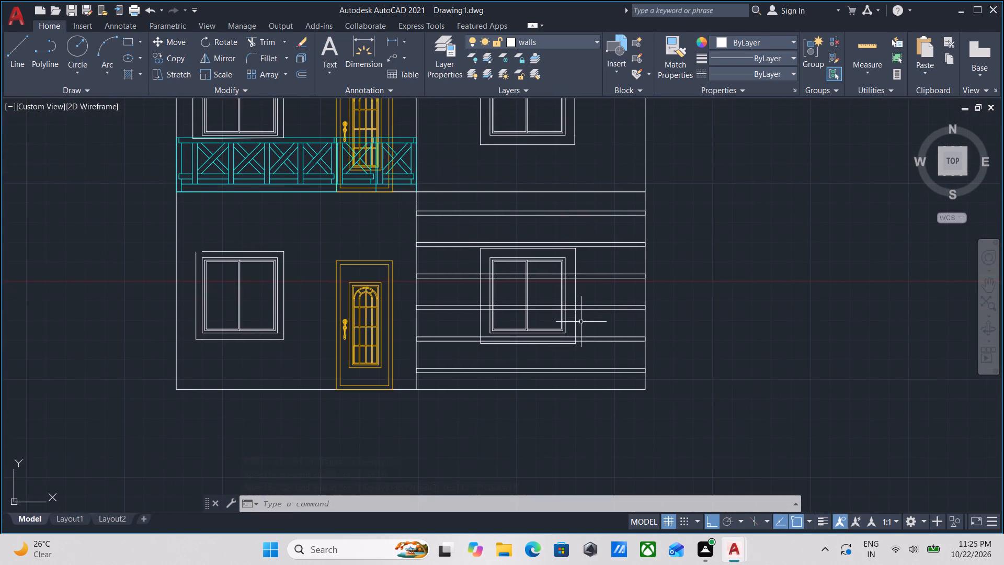
{"action": "scroll", "coordinate": [587, 314], "scroll_direction": "up", "scroll_amount": 2}
{"action": "scroll", "coordinate": [522, 314], "scroll_direction": "up", "scroll_amount": 2}
{"action": "scroll", "coordinate": [554, 313], "scroll_direction": "down", "scroll_amount": 2}
{"action": "middle_click_drag", "start_coordinate": [554, 313], "coordinate": [558, 290]}
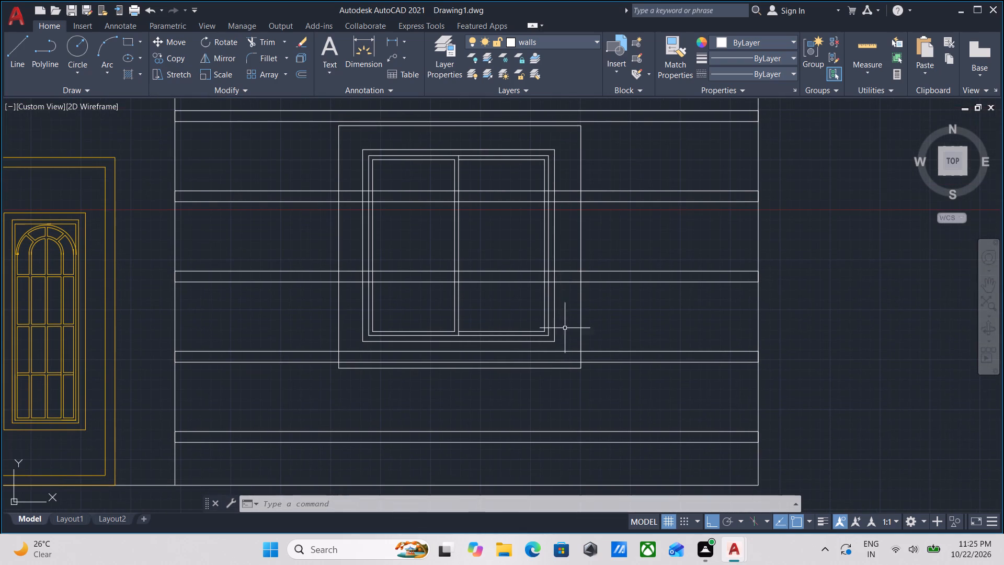
{"action": "scroll", "coordinate": [573, 374], "scroll_direction": "up", "scroll_amount": 1}
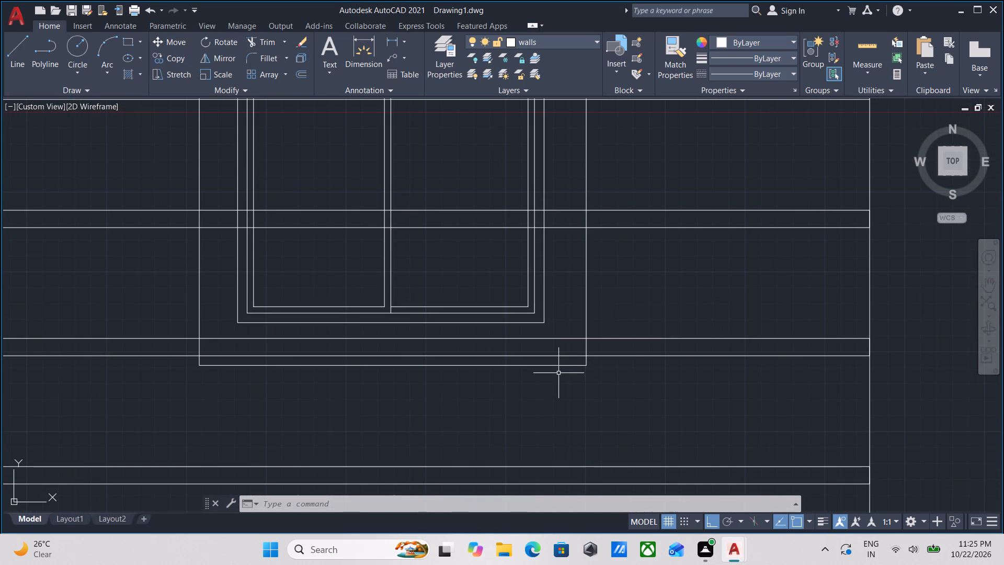
{"action": "type", "text": "tr"}
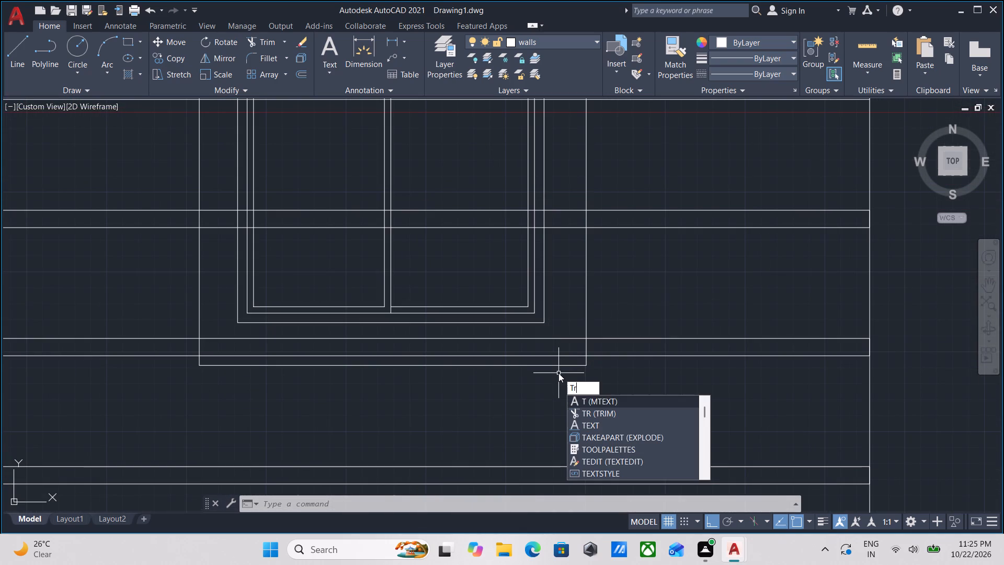
{"action": "key", "text": "Return"}
{"action": "scroll", "coordinate": [558, 370], "scroll_direction": "up", "scroll_amount": 1}
{"action": "left_click", "coordinate": [565, 354]}
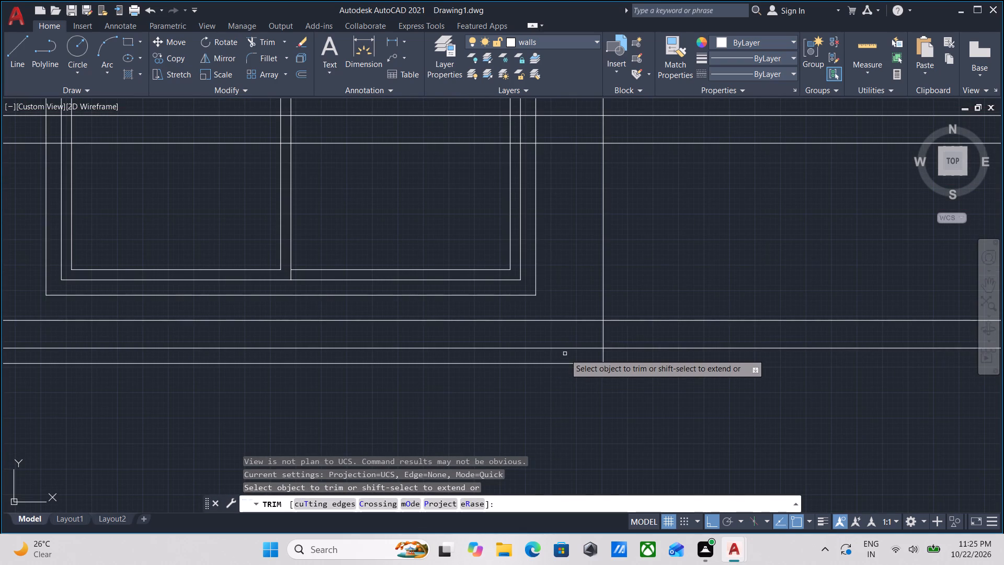
{"action": "middle_click_drag", "start_coordinate": [577, 256], "coordinate": [573, 342]}
{"action": "scroll", "coordinate": [571, 231], "scroll_direction": "down", "scroll_amount": 1}
{"action": "middle_click_drag", "start_coordinate": [571, 231], "coordinate": [577, 337]}
{"action": "scroll", "coordinate": [580, 312], "scroll_direction": "up", "scroll_amount": 1}
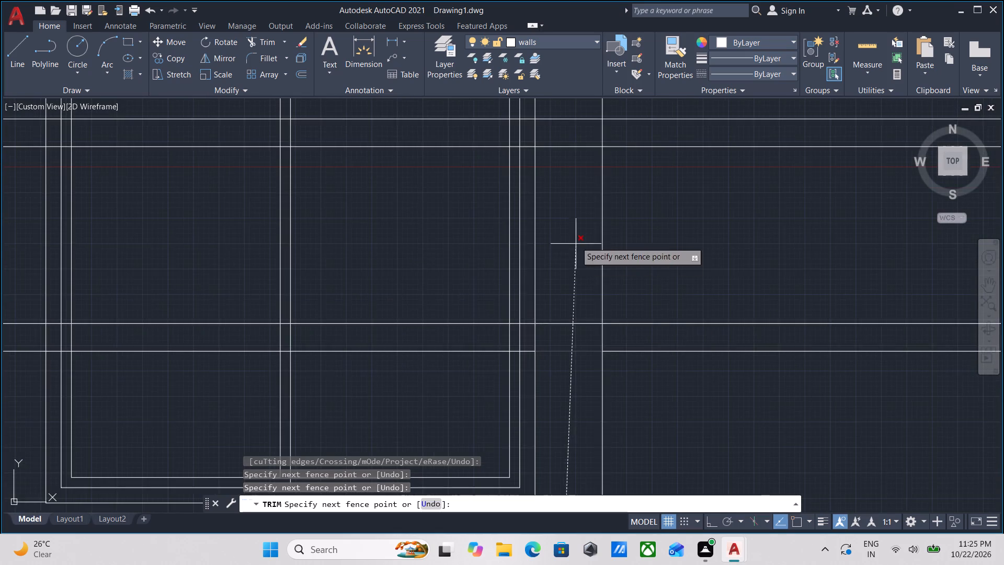
{"action": "scroll", "coordinate": [576, 239], "scroll_direction": "down", "scroll_amount": 1}
{"action": "middle_click_drag", "start_coordinate": [576, 239], "coordinate": [576, 270]}
{"action": "left_click", "coordinate": [563, 154]}
{"action": "scroll", "coordinate": [563, 154], "scroll_direction": "down", "scroll_amount": 1}
{"action": "middle_click_drag", "start_coordinate": [566, 189], "coordinate": [567, 208]}
{"action": "left_click_drag", "start_coordinate": [358, 311], "coordinate": [358, 306]}
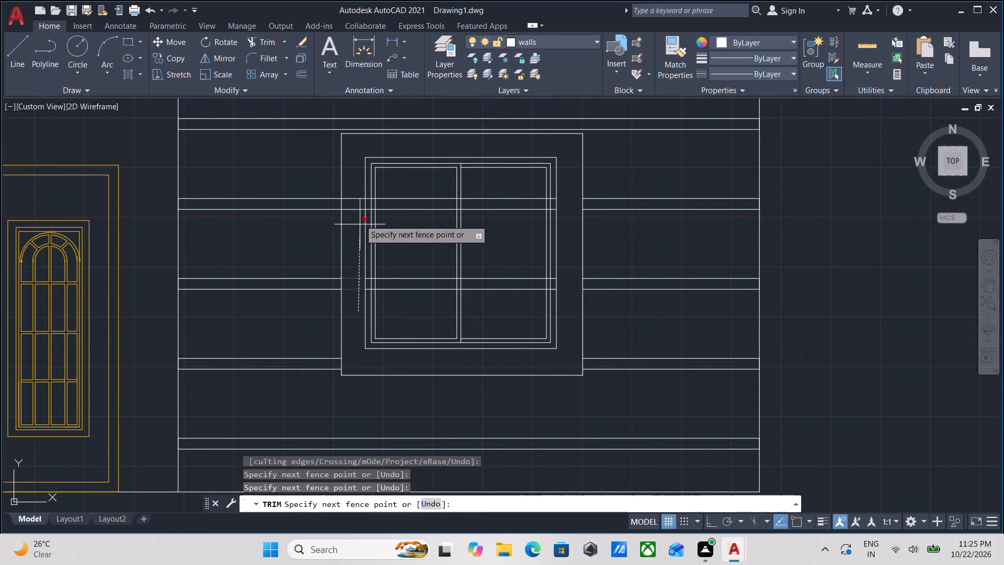
{"action": "left_click", "coordinate": [352, 179]}
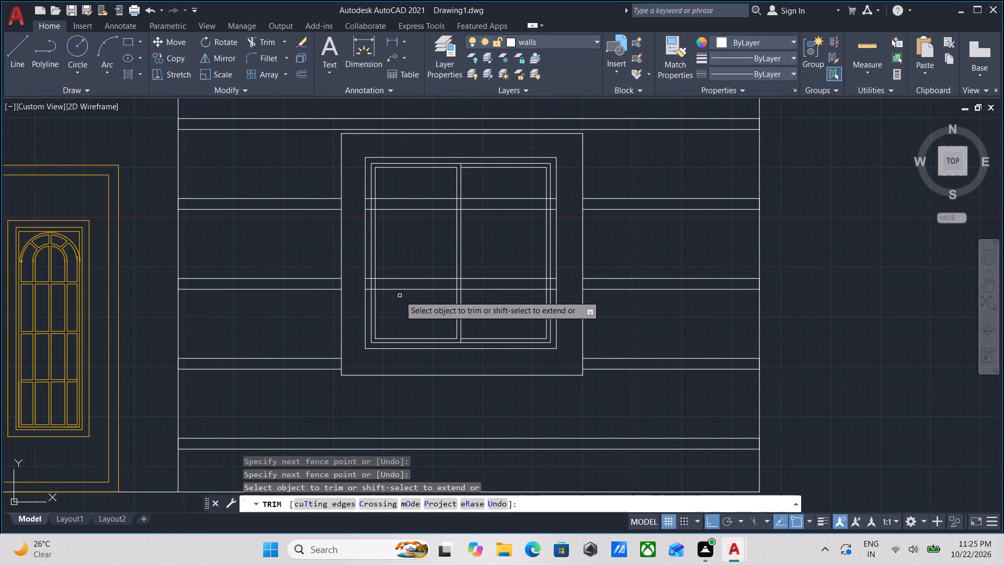
{"action": "key", "text": "Escape"}
Erase the four leftover band lines crossing the glass of the right ground-floor window.
{"action": "left_click", "coordinate": [400, 300]}
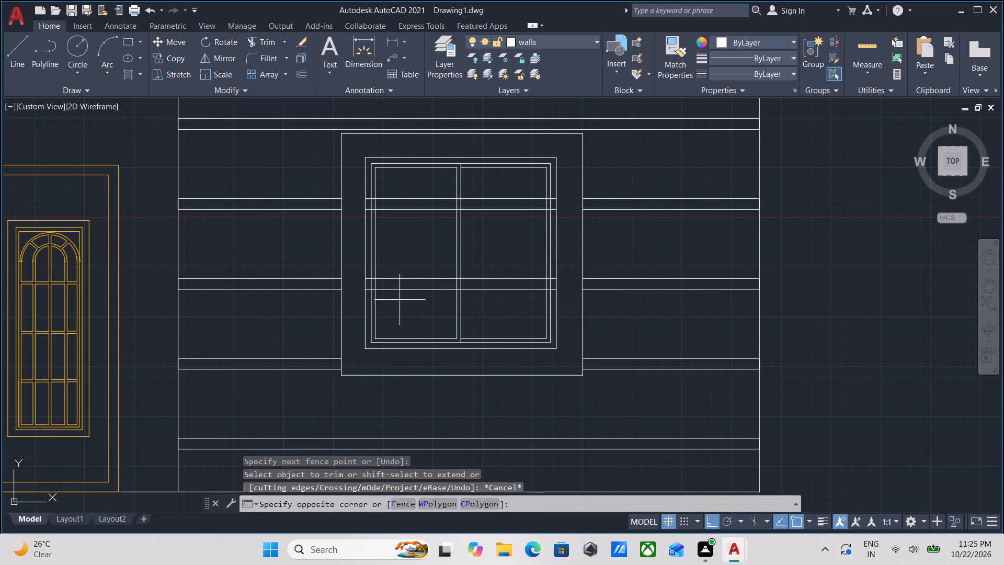
{"action": "left_click", "coordinate": [385, 187]}
{"action": "right_click", "coordinate": [385, 187]}
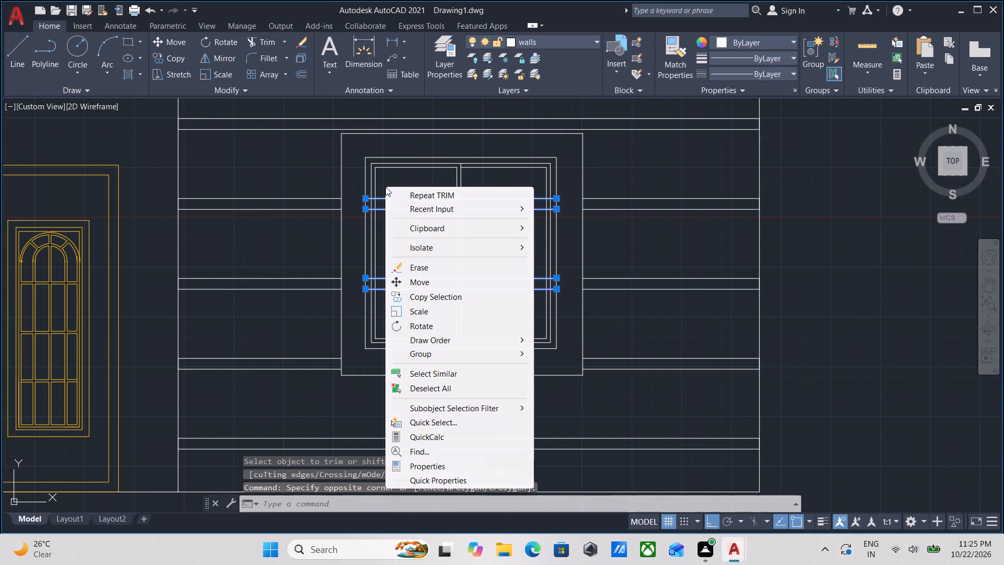
{"action": "left_click", "coordinate": [433, 268]}
Group all the horizontal bands on the right ground-floor wall, including the short pieces on both sides of the window.
{"action": "scroll", "coordinate": [461, 242], "scroll_direction": "down", "scroll_amount": 2}
{"action": "middle_click_drag", "start_coordinate": [461, 242], "coordinate": [465, 240]}
{"action": "middle_click_drag", "start_coordinate": [500, 254], "coordinate": [508, 303]}
{"action": "scroll", "coordinate": [494, 209], "scroll_direction": "down", "scroll_amount": 1}
{"action": "middle_click_drag", "start_coordinate": [494, 209], "coordinate": [518, 281]}
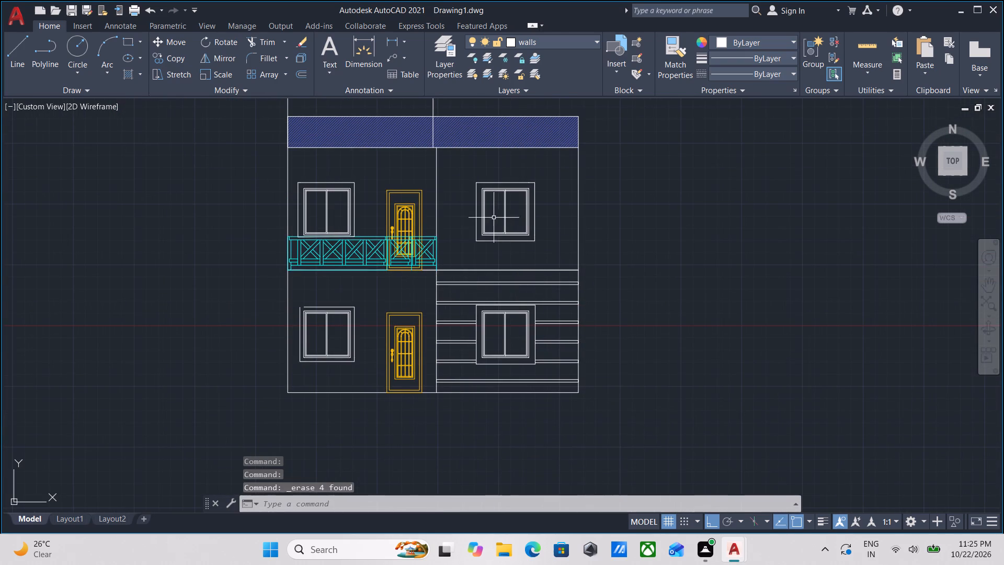
{"action": "middle_click_drag", "start_coordinate": [468, 212], "coordinate": [470, 261]}
{"action": "scroll", "coordinate": [484, 224], "scroll_direction": "up", "scroll_amount": 1}
{"action": "scroll", "coordinate": [478, 233], "scroll_direction": "down", "scroll_amount": 1}
{"action": "middle_click_drag", "start_coordinate": [478, 233], "coordinate": [485, 155]}
{"action": "scroll", "coordinate": [461, 376], "scroll_direction": "up", "scroll_amount": 1}
{"action": "left_click", "coordinate": [467, 349]}
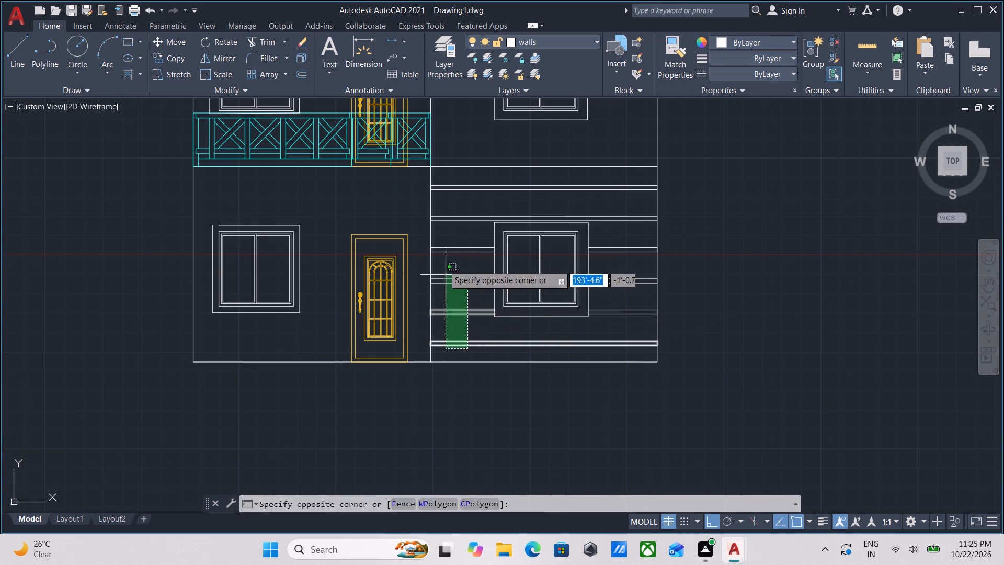
{"action": "left_click", "coordinate": [441, 183]}
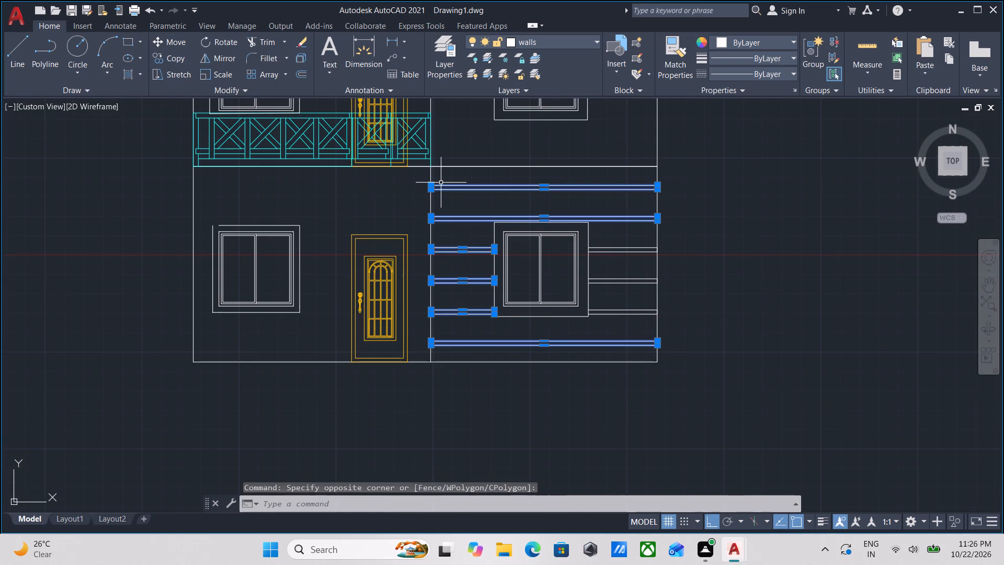
{"action": "scroll", "coordinate": [440, 191], "scroll_direction": "up", "scroll_amount": 1}
{"action": "middle_click_drag", "start_coordinate": [440, 189], "coordinate": [456, 138]}
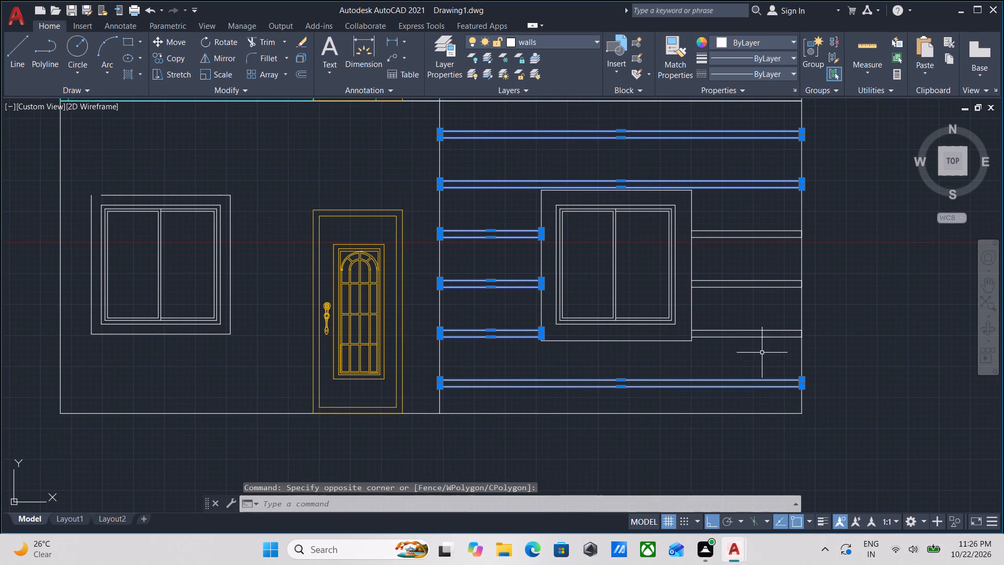
{"action": "left_click", "coordinate": [756, 353]}
{"action": "left_click", "coordinate": [729, 216]}
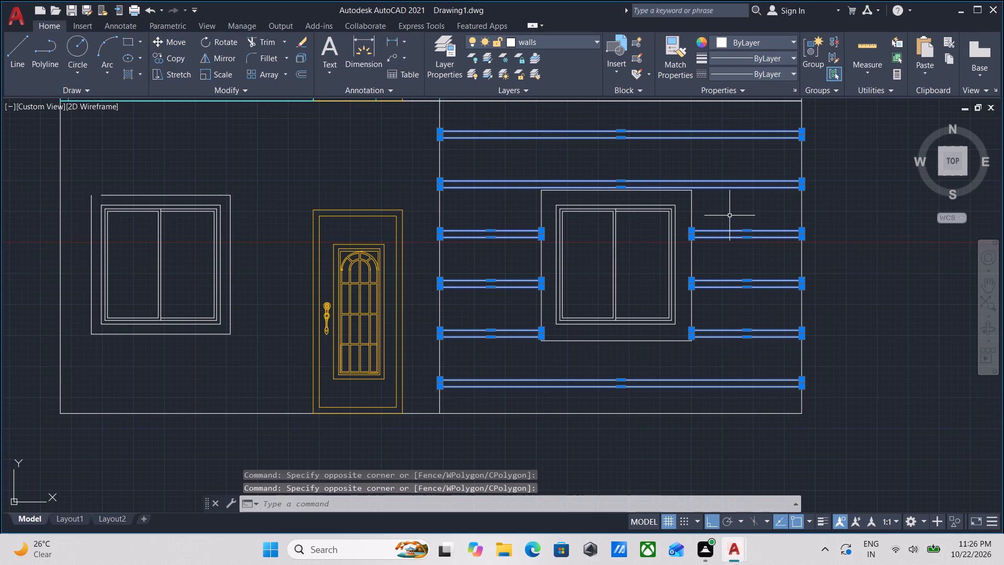
{"action": "key", "text": "g"}
{"action": "key", "text": "backslash"}
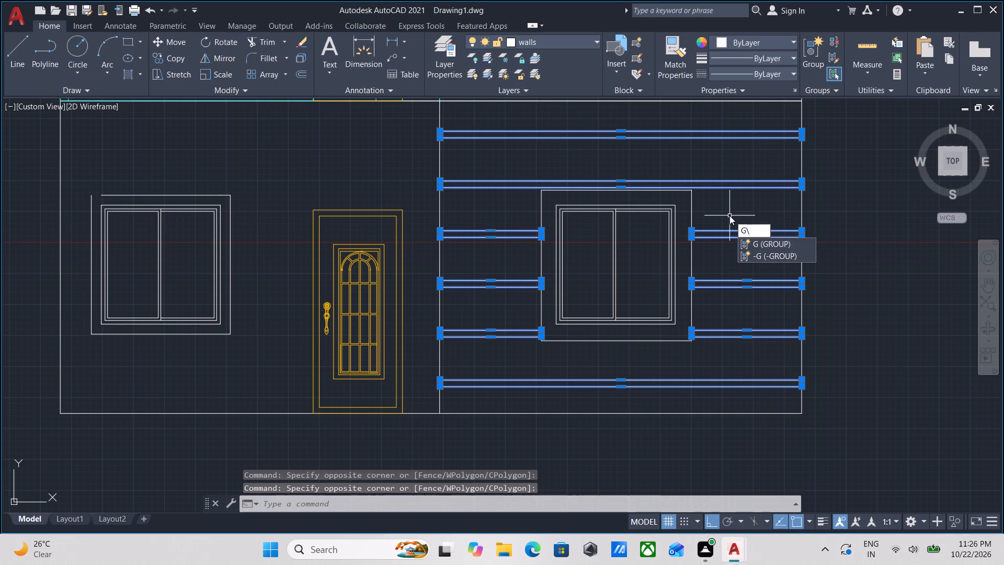
{"action": "key", "text": "BackSpace"}
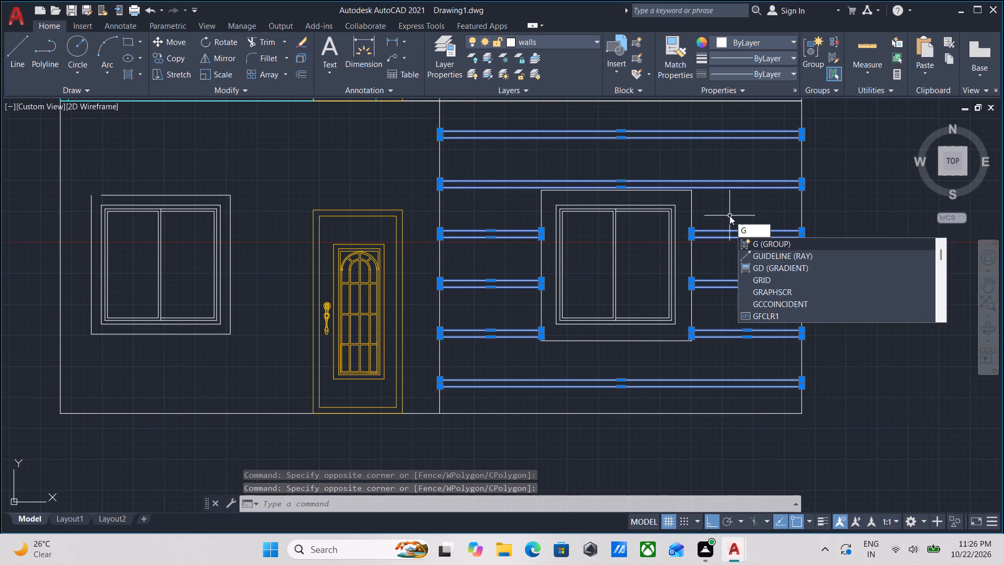
{"action": "key", "text": "Return"}
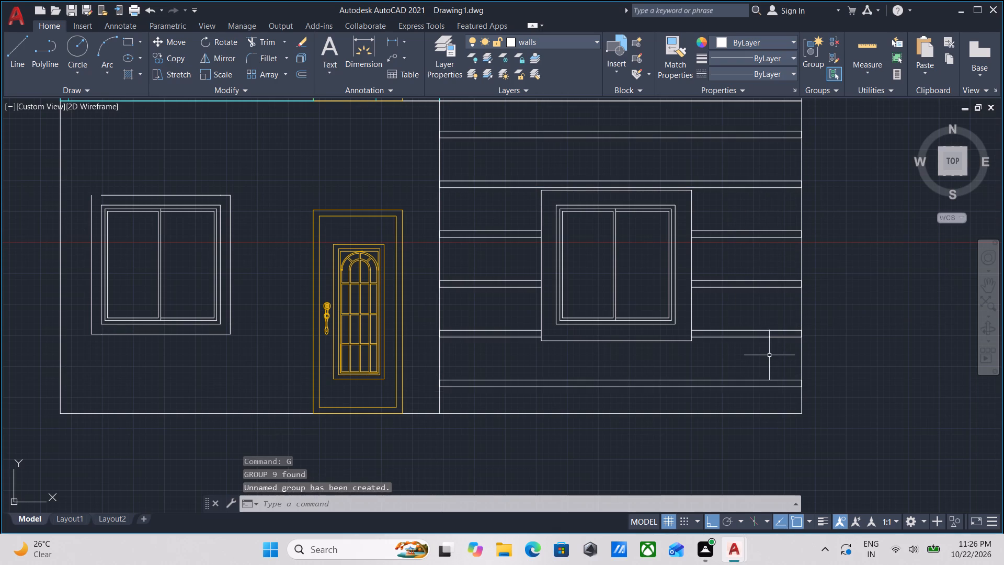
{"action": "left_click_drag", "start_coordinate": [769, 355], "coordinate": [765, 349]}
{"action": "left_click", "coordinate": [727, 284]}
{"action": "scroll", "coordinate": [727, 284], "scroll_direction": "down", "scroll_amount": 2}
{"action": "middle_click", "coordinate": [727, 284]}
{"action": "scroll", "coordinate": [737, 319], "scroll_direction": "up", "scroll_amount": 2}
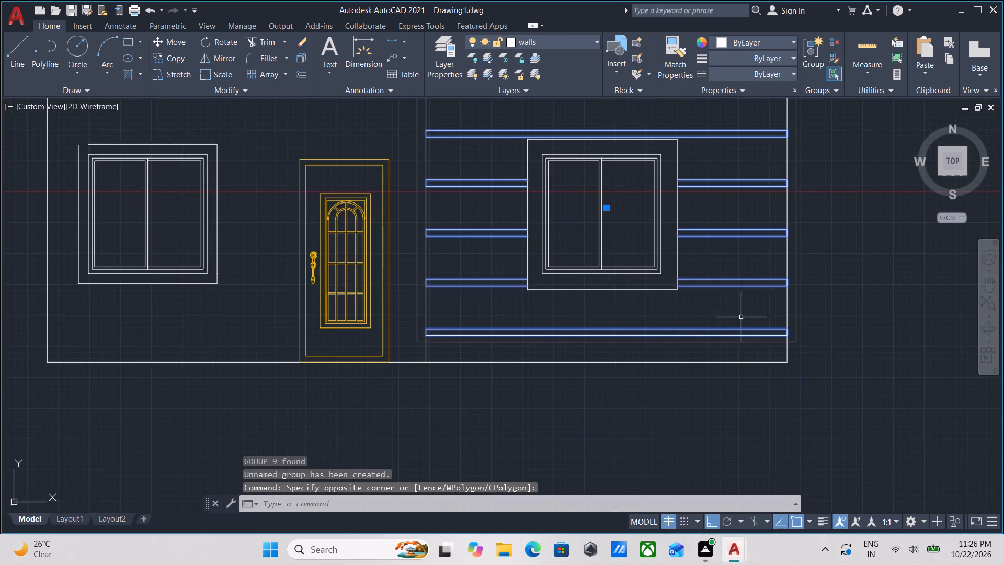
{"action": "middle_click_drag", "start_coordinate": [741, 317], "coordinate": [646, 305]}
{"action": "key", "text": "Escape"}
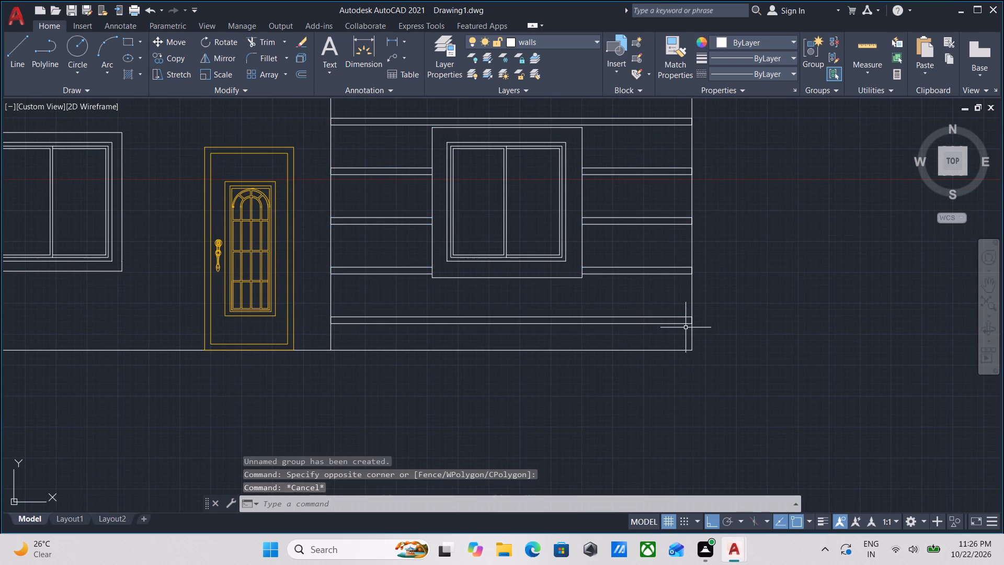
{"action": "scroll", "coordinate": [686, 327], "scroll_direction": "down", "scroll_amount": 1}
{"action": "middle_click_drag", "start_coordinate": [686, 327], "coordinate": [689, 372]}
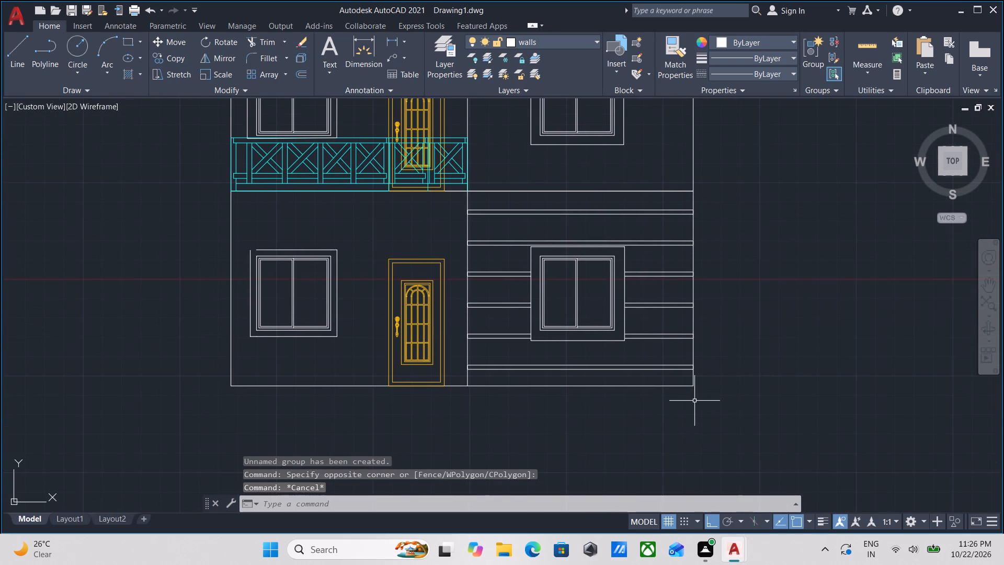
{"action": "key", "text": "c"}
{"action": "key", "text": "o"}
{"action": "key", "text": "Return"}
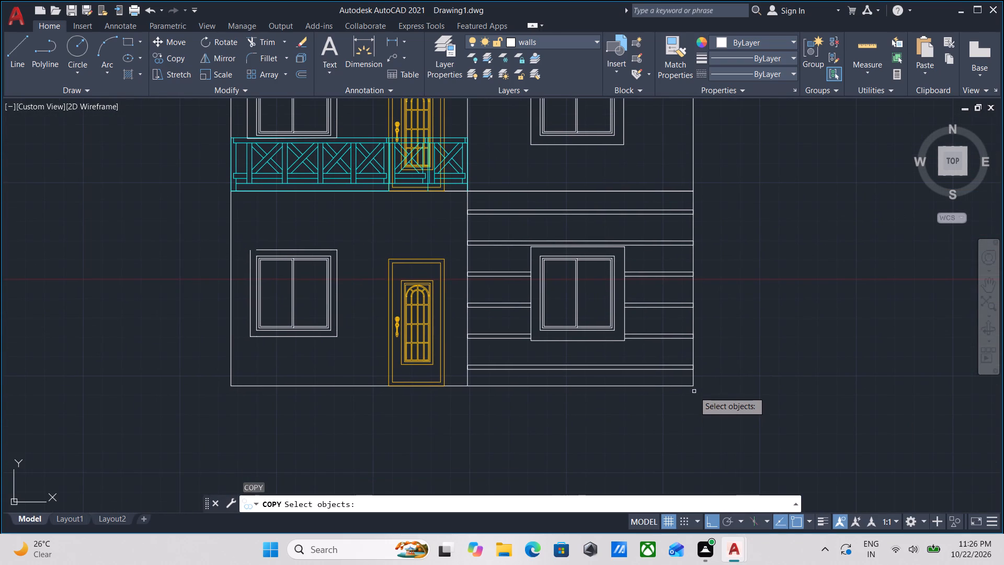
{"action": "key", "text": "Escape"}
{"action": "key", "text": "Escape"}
Copy the grouped bands straight up from the ground-floor wall's lower right corner to the first-floor base line, with Ortho on.
{"action": "scroll", "coordinate": [683, 372], "scroll_direction": "up", "scroll_amount": 2}
{"action": "left_click_drag", "start_coordinate": [681, 378], "coordinate": [681, 378]}
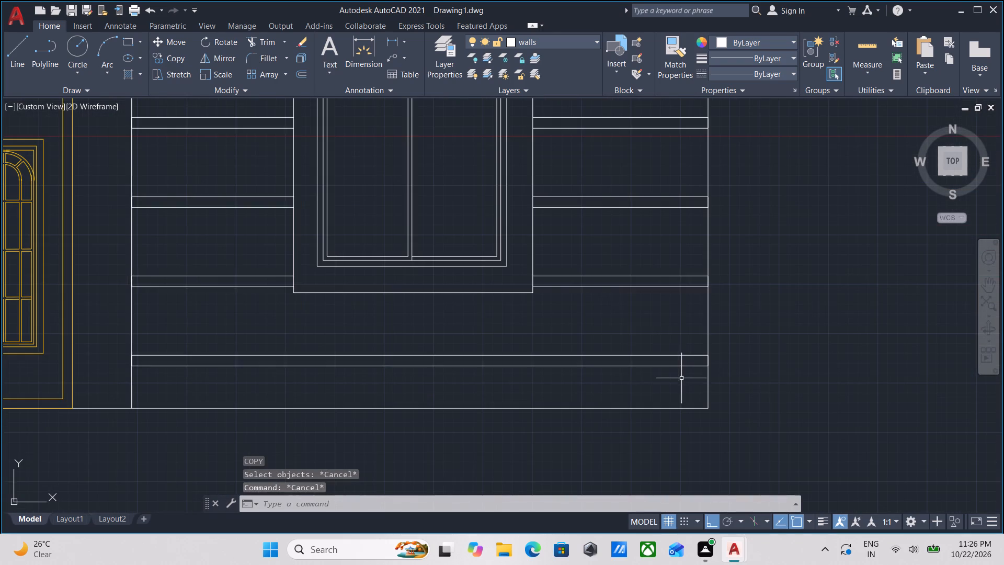
{"action": "left_click_drag", "start_coordinate": [681, 378], "coordinate": [646, 342]}
{"action": "left_click", "coordinate": [607, 299]}
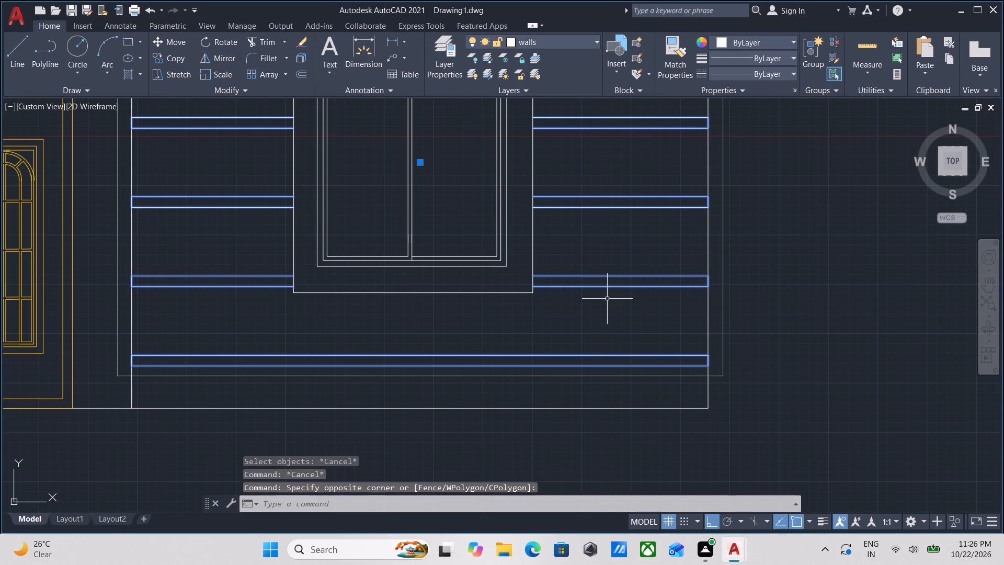
{"action": "type", "text": "co"}
{"action": "key", "text": "Return"}
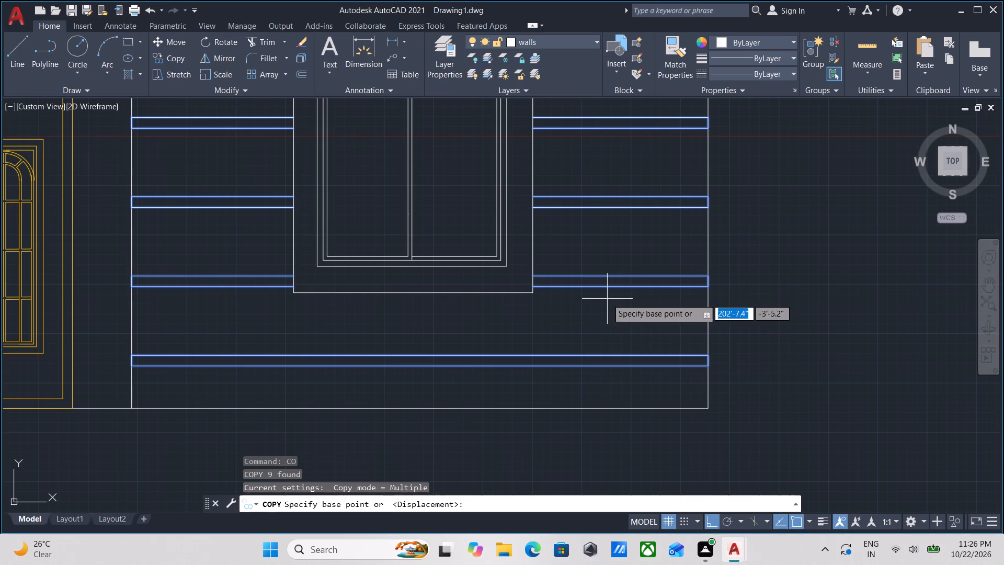
{"action": "left_click", "coordinate": [704, 408]}
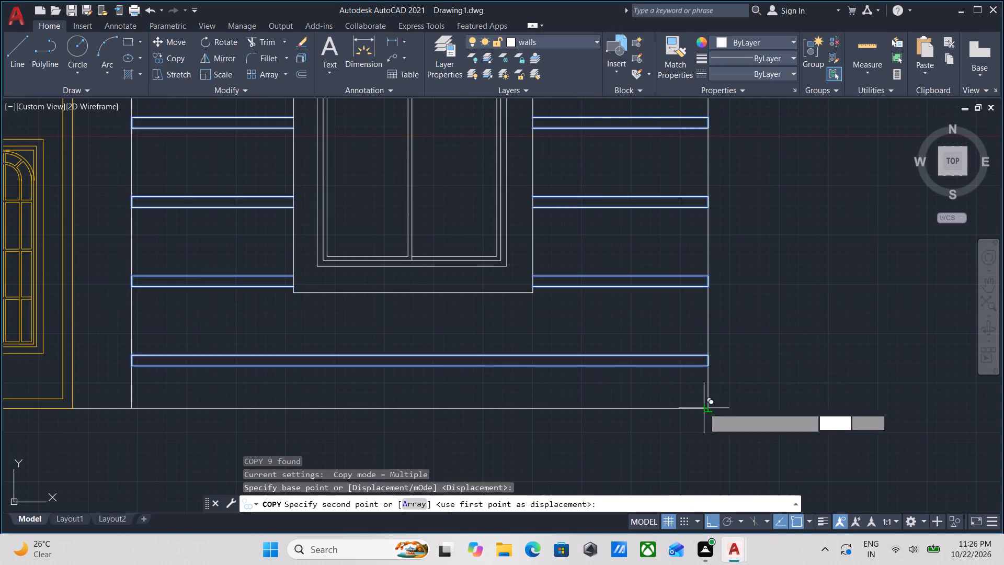
{"action": "middle_click_drag", "start_coordinate": [681, 232], "coordinate": [686, 370]}
{"action": "scroll", "coordinate": [681, 232], "scroll_direction": "down", "scroll_amount": 1}
{"action": "middle_click_drag", "start_coordinate": [733, 114], "coordinate": [718, 310]}
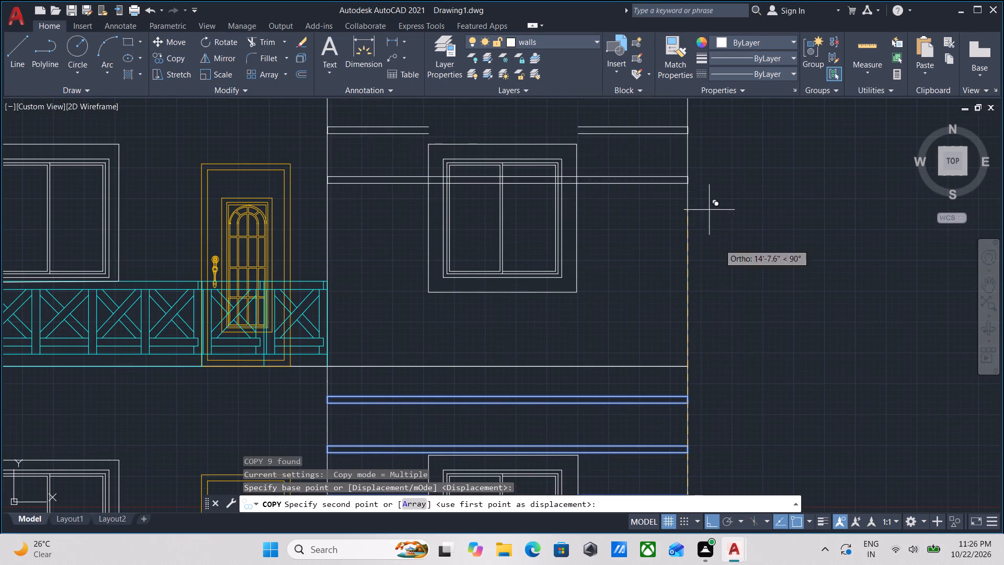
{"action": "left_click", "coordinate": [689, 367]}
{"action": "scroll", "coordinate": [698, 222], "scroll_direction": "down", "scroll_amount": 2}
{"action": "middle_click_drag", "start_coordinate": [698, 225], "coordinate": [692, 297]}
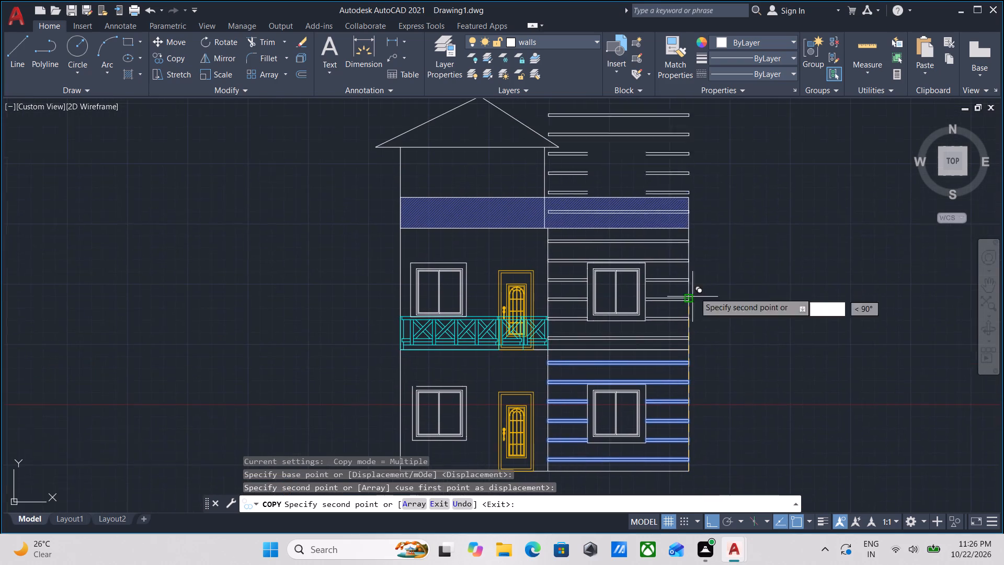
{"action": "key", "text": "Escape"}
Review the whole front elevation, the floor plans above it with their titles, and the free space below the ground floor.
{"action": "scroll", "coordinate": [704, 189], "scroll_direction": "down", "scroll_amount": 2}
{"action": "middle_click_drag", "start_coordinate": [749, 229], "coordinate": [680, 243]}
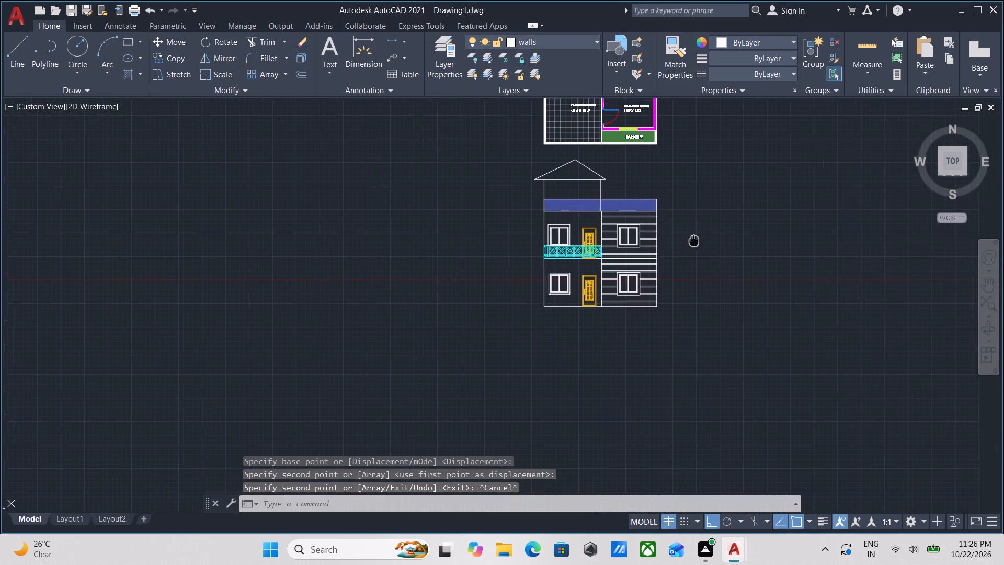
{"action": "middle_click_drag", "start_coordinate": [680, 243], "coordinate": [660, 248]}
{"action": "scroll", "coordinate": [580, 256], "scroll_direction": "up", "scroll_amount": 2}
{"action": "middle_click_drag", "start_coordinate": [582, 250], "coordinate": [581, 240]}
{"action": "scroll", "coordinate": [581, 236], "scroll_direction": "down", "scroll_amount": 1}
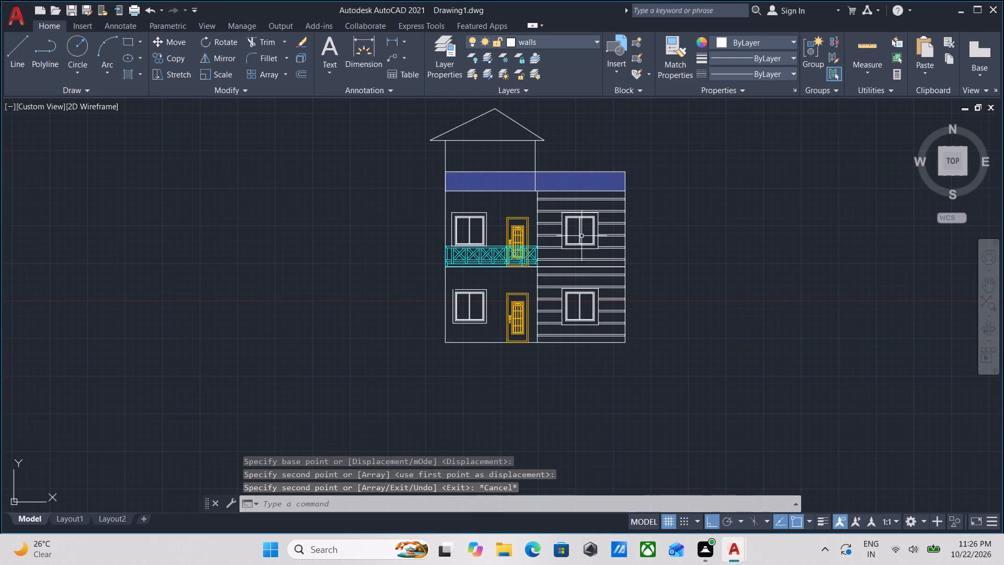
{"action": "middle_click_drag", "start_coordinate": [581, 236], "coordinate": [575, 252]}
{"action": "middle_click_drag", "start_coordinate": [580, 212], "coordinate": [577, 283]}
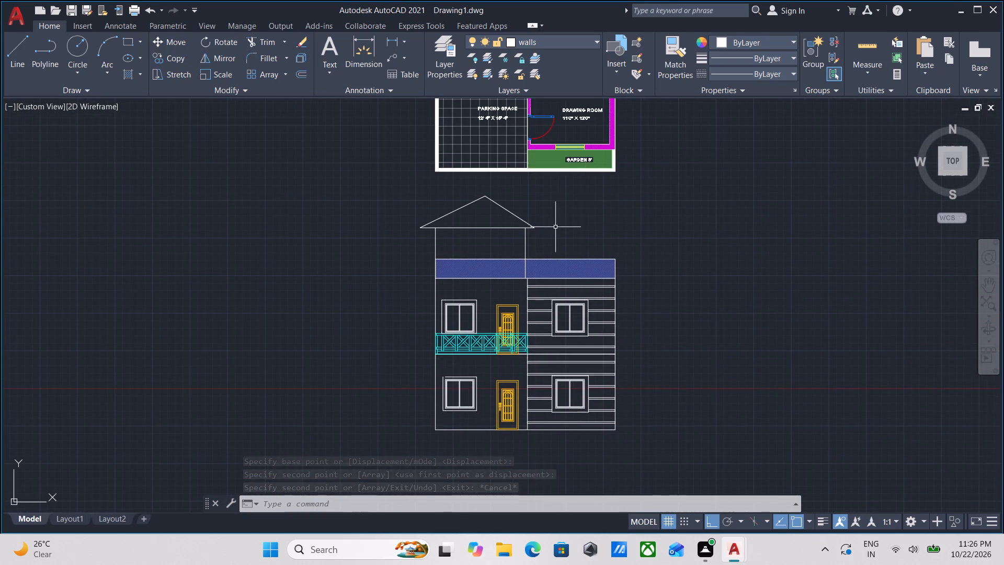
{"action": "scroll", "coordinate": [552, 222], "scroll_direction": "down", "scroll_amount": 1}
{"action": "middle_click_drag", "start_coordinate": [552, 222], "coordinate": [567, 283]}
{"action": "scroll", "coordinate": [640, 291], "scroll_direction": "down", "scroll_amount": 1}
{"action": "middle_click_drag", "start_coordinate": [640, 291], "coordinate": [804, 285]}
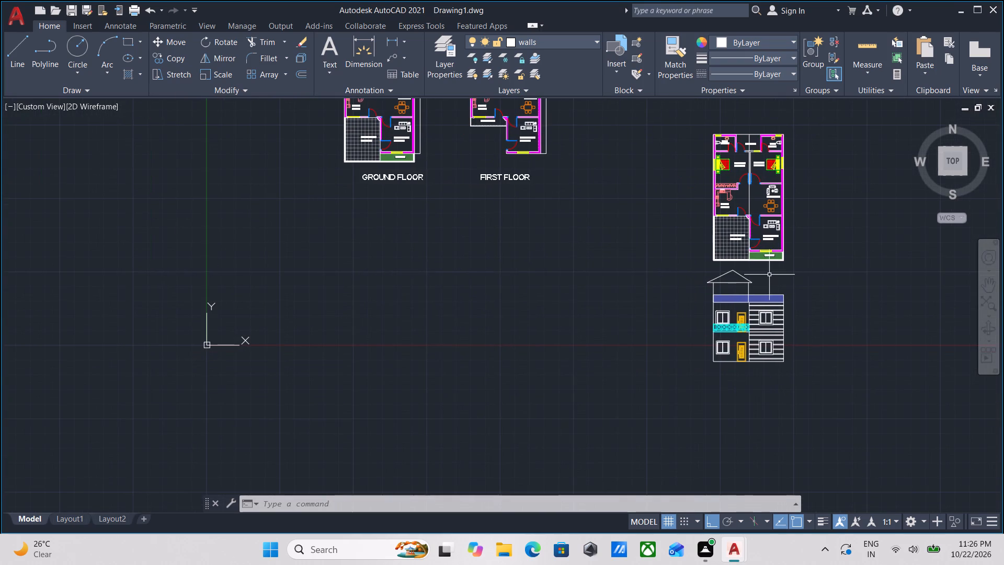
{"action": "scroll", "coordinate": [746, 367], "scroll_direction": "up", "scroll_amount": 1}
{"action": "middle_click_drag", "start_coordinate": [739, 359], "coordinate": [700, 315]}
{"action": "scroll", "coordinate": [729, 349], "scroll_direction": "up", "scroll_amount": 1}
{"action": "scroll", "coordinate": [682, 309], "scroll_direction": "up", "scroll_amount": 2}
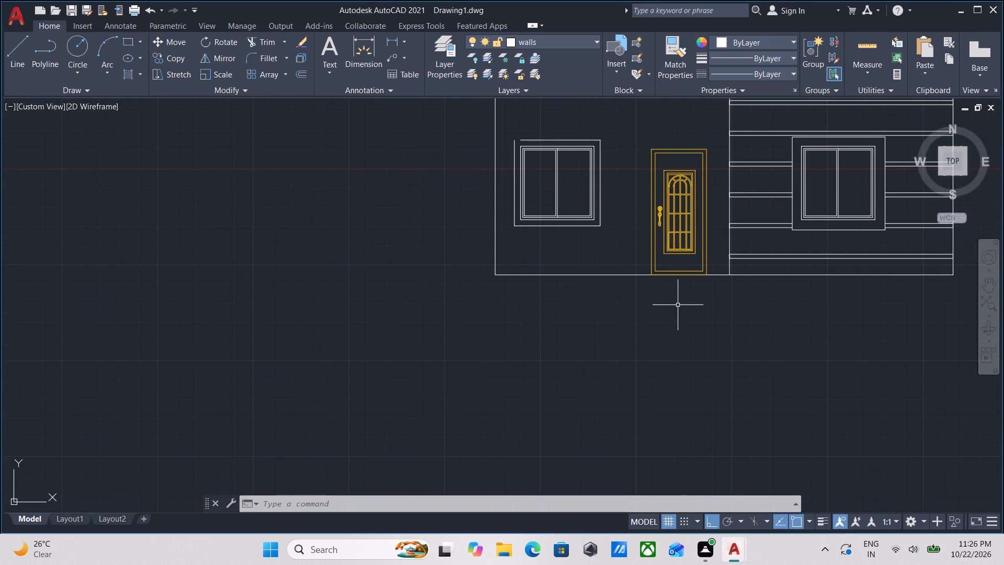
{"action": "middle_click_drag", "start_coordinate": [677, 305], "coordinate": [580, 314]}
{"action": "scroll", "coordinate": [567, 322], "scroll_direction": "down", "scroll_amount": 1}
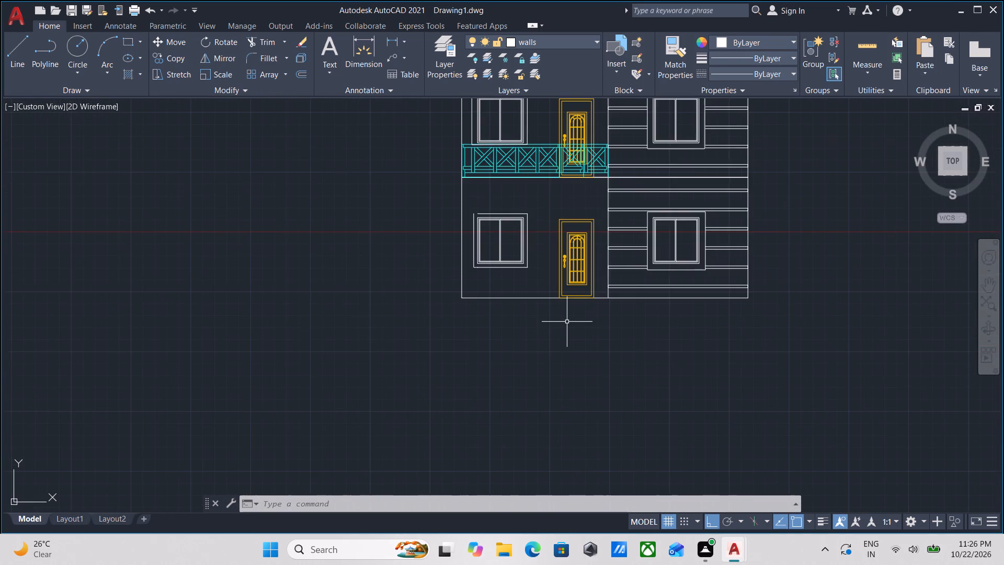
{"action": "scroll", "coordinate": [567, 323], "scroll_direction": "down", "scroll_amount": 2}
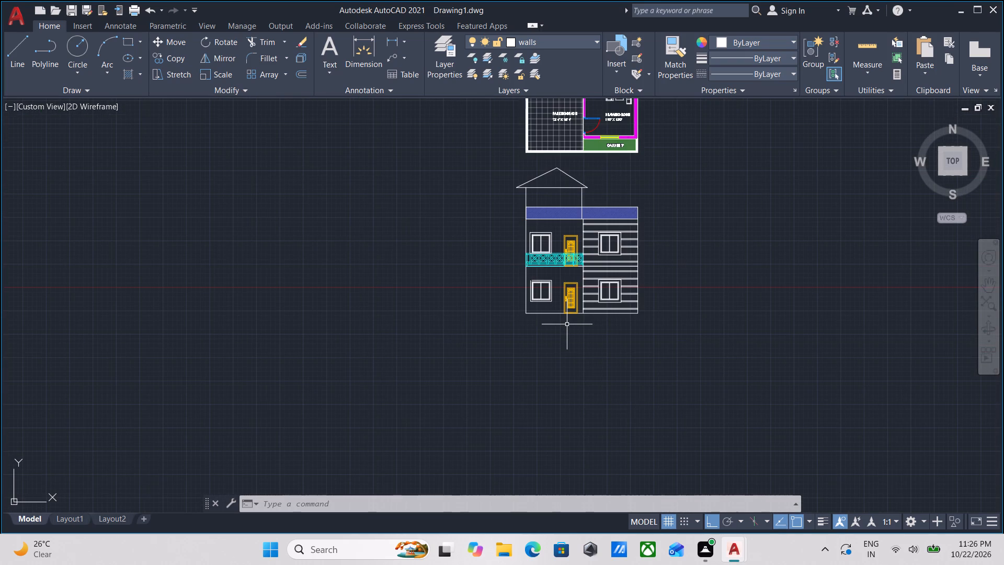
{"action": "scroll", "coordinate": [569, 366], "scroll_direction": "up", "scroll_amount": 2}
{"action": "middle_click_drag", "start_coordinate": [560, 280], "coordinate": [553, 345]}
{"action": "middle_click_drag", "start_coordinate": [555, 342], "coordinate": [575, 417]}
{"action": "scroll", "coordinate": [566, 373], "scroll_direction": "up", "scroll_amount": 1}
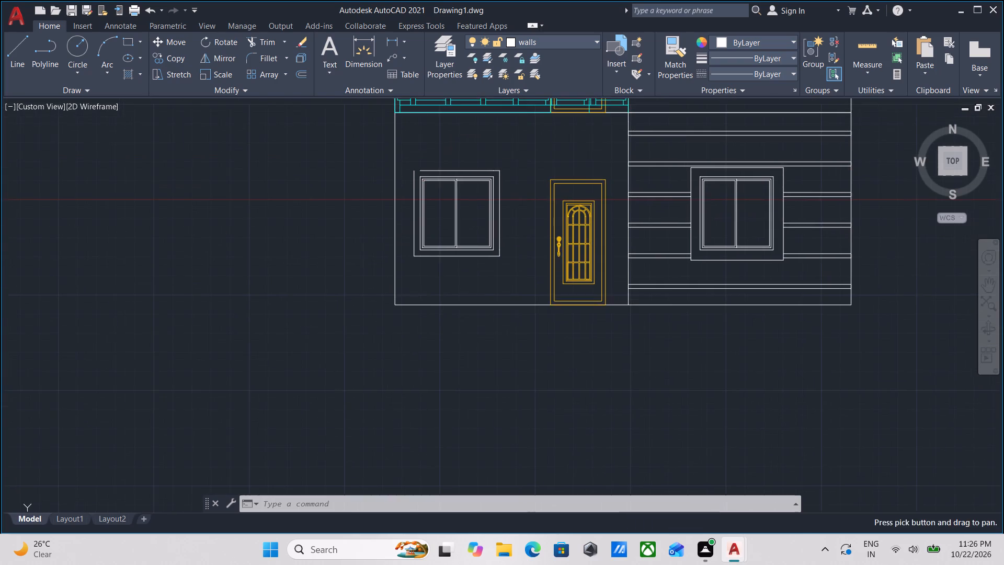
{"action": "scroll", "coordinate": [577, 376], "scroll_direction": "down", "scroll_amount": 1}
{"action": "middle_click_drag", "start_coordinate": [577, 376], "coordinate": [595, 424]}
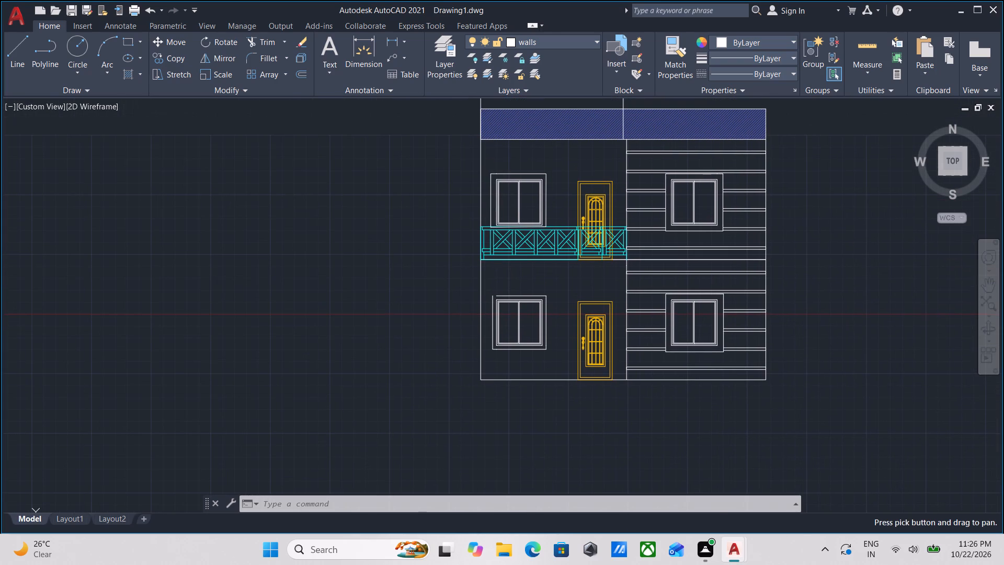
{"action": "scroll", "coordinate": [603, 421], "scroll_direction": "up", "scroll_amount": 1}
{"action": "scroll", "coordinate": [602, 421], "scroll_direction": "down", "scroll_amount": 1}
{"action": "middle_click_drag", "start_coordinate": [602, 421], "coordinate": [590, 402]}
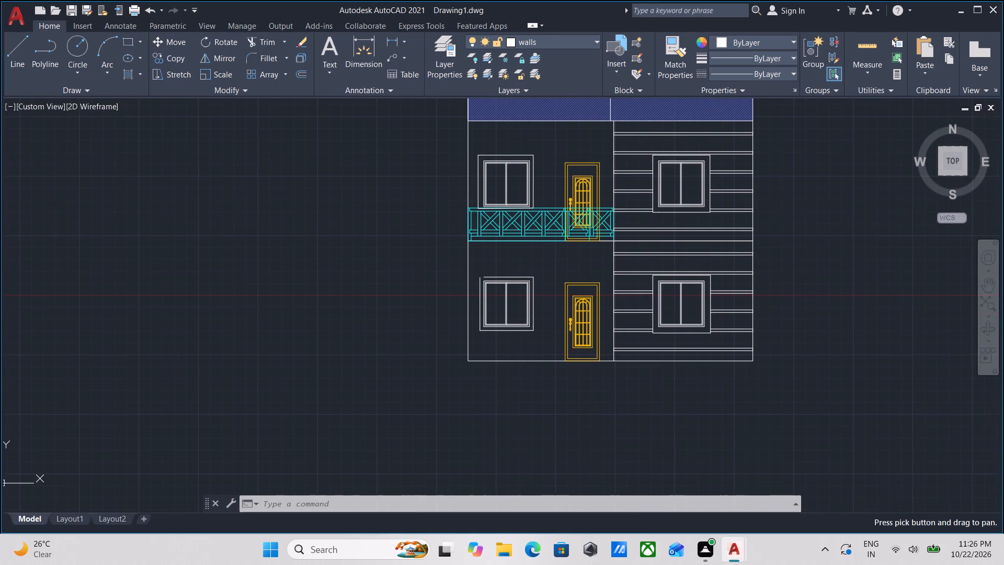
{"action": "scroll", "coordinate": [590, 402], "scroll_direction": "up", "scroll_amount": 1}
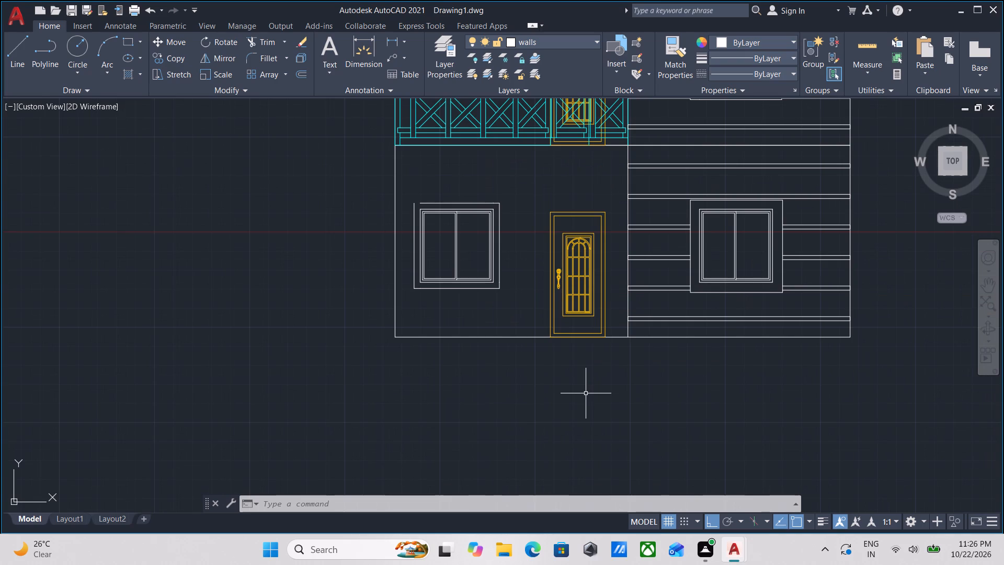
Add the horizontal single-line text "HOUSE FRONT ELEVATION" in the free space below the ground floor of the front elevation.
{"action": "type", "text": "dt"}
{"action": "key", "text": "Return"}
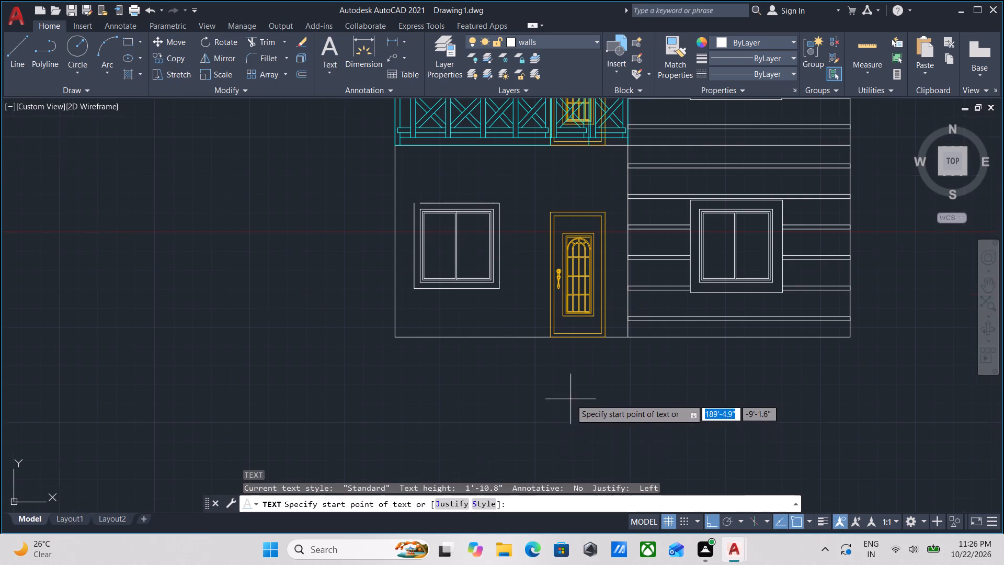
{"action": "scroll", "coordinate": [571, 399], "scroll_direction": "down", "scroll_amount": 2}
{"action": "middle_click_drag", "start_coordinate": [571, 399], "coordinate": [609, 356]}
{"action": "left_click", "coordinate": [564, 380]}
{"action": "scroll", "coordinate": [568, 355], "scroll_direction": "up", "scroll_amount": 1}
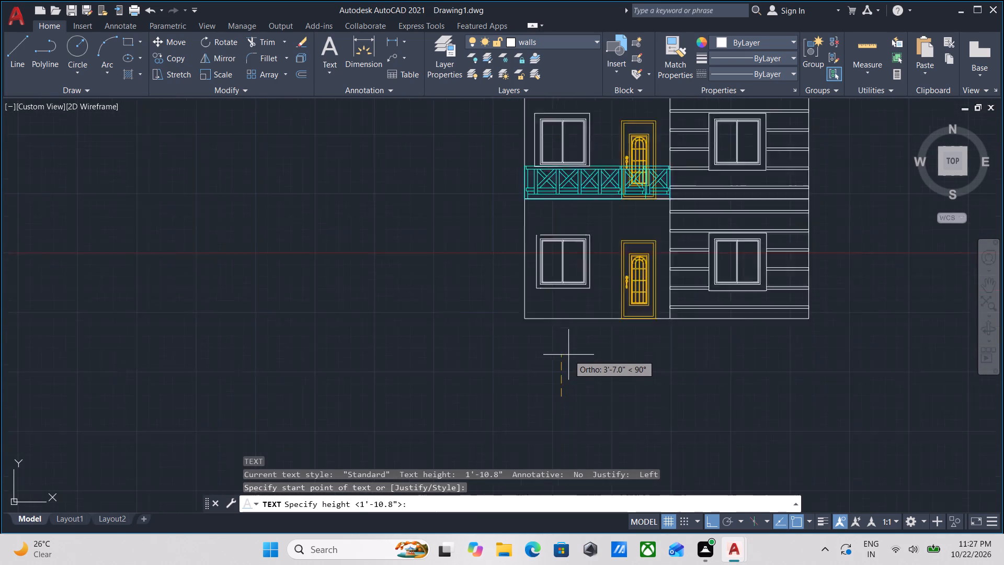
{"action": "scroll", "coordinate": [568, 355], "scroll_direction": "up", "scroll_amount": 1}
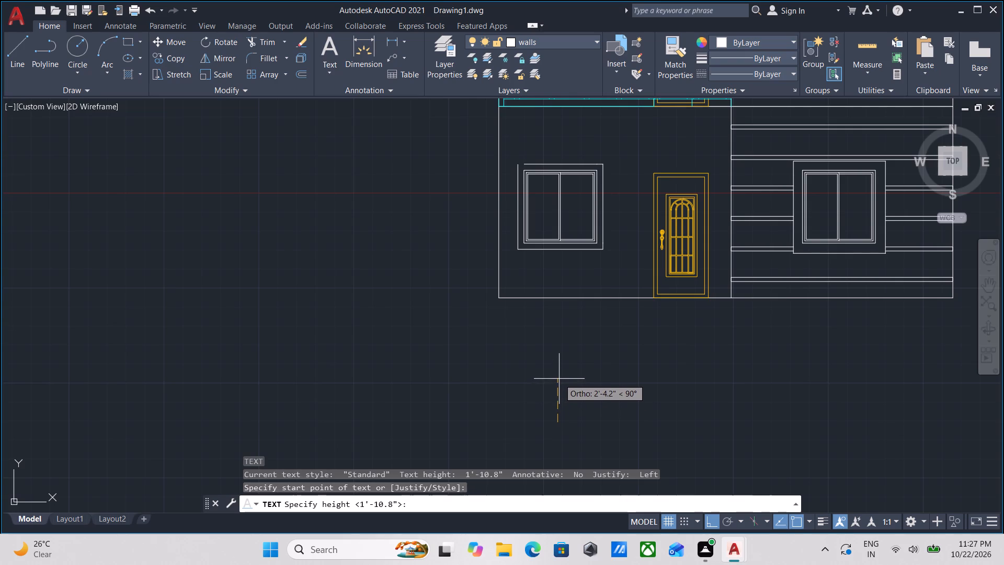
{"action": "left_click", "coordinate": [559, 386]}
{"action": "left_click", "coordinate": [612, 410]}
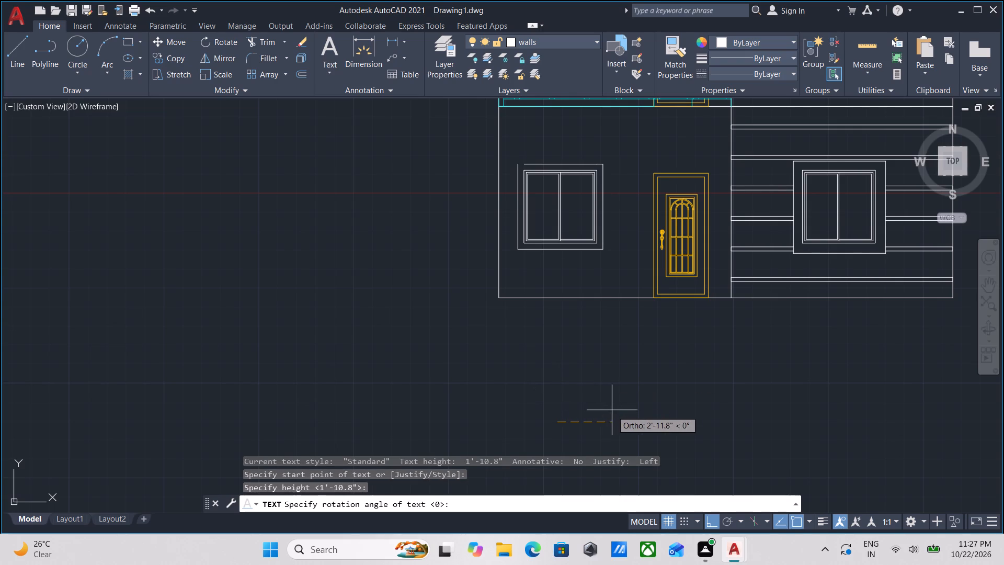
{"action": "scroll", "coordinate": [620, 399], "scroll_direction": "down", "scroll_amount": 1}
{"action": "middle_click", "coordinate": [621, 397]}
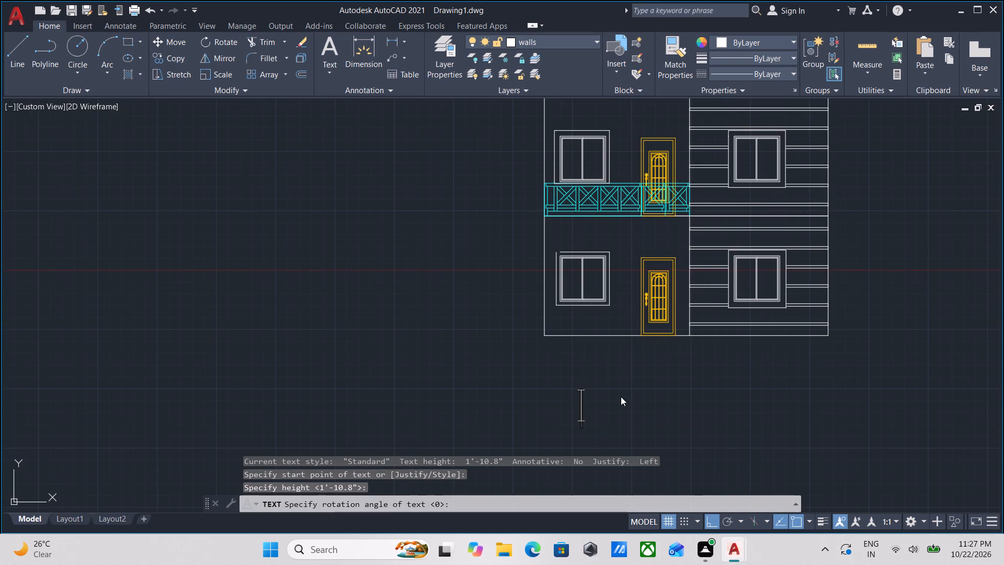
{"action": "type", "text": "ho"}
{"action": "key", "text": "BackSpace"}
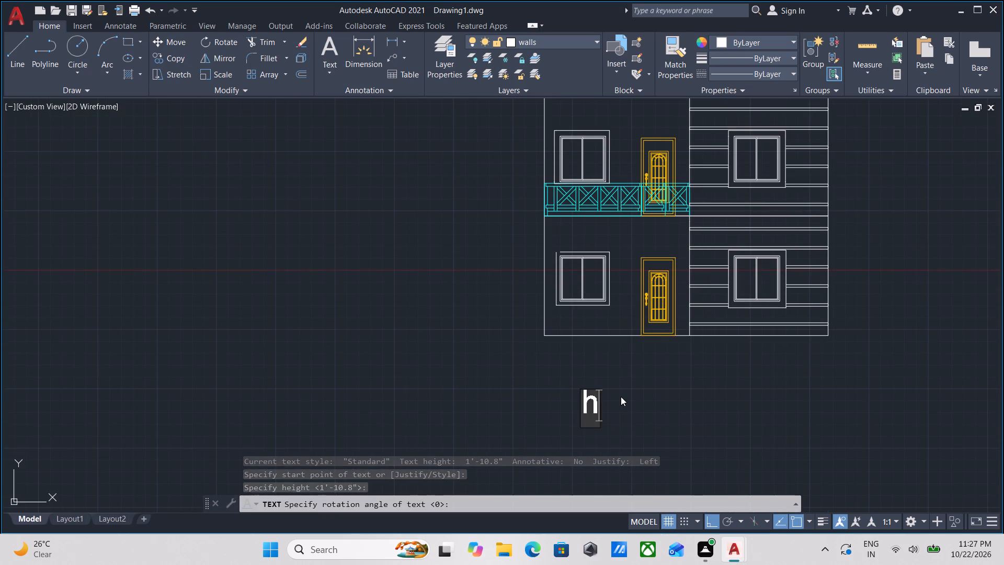
{"action": "key", "text": "BackSpace"}
{"action": "type", "text": "HOUSE"}
{"action": "key", "text": "space"}
{"action": "type", "text": "FRONT"}
{"action": "key", "text": "space"}
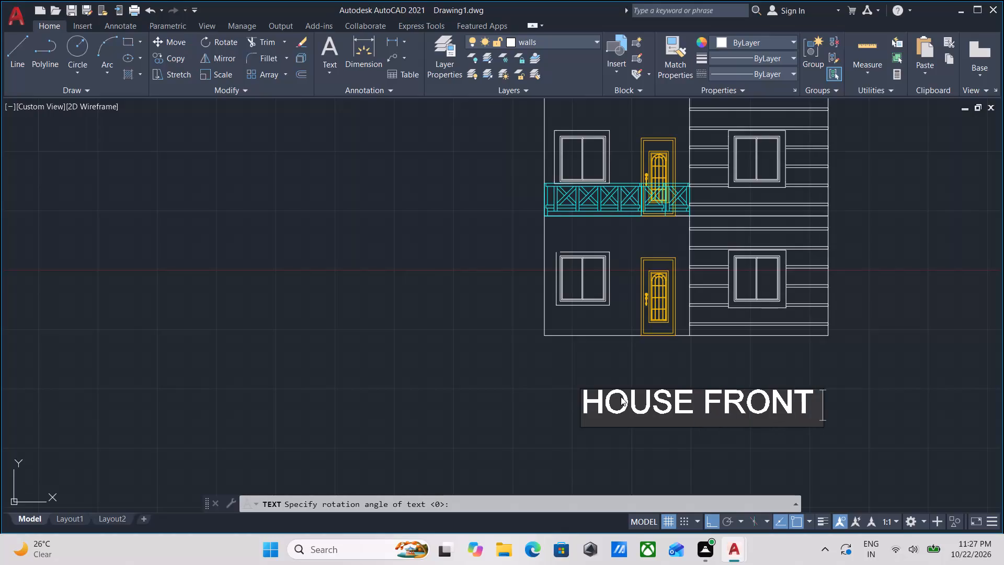
{"action": "type", "text": "ELE"}
{"action": "type", "text": "VATION"}
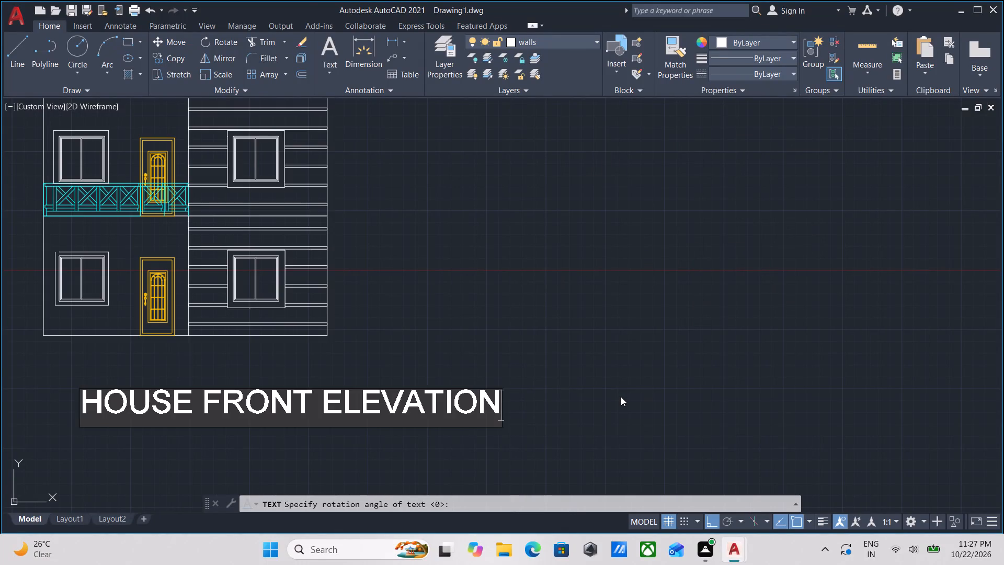
{"action": "key", "text": "Return"}
{"action": "key", "text": "Return"}
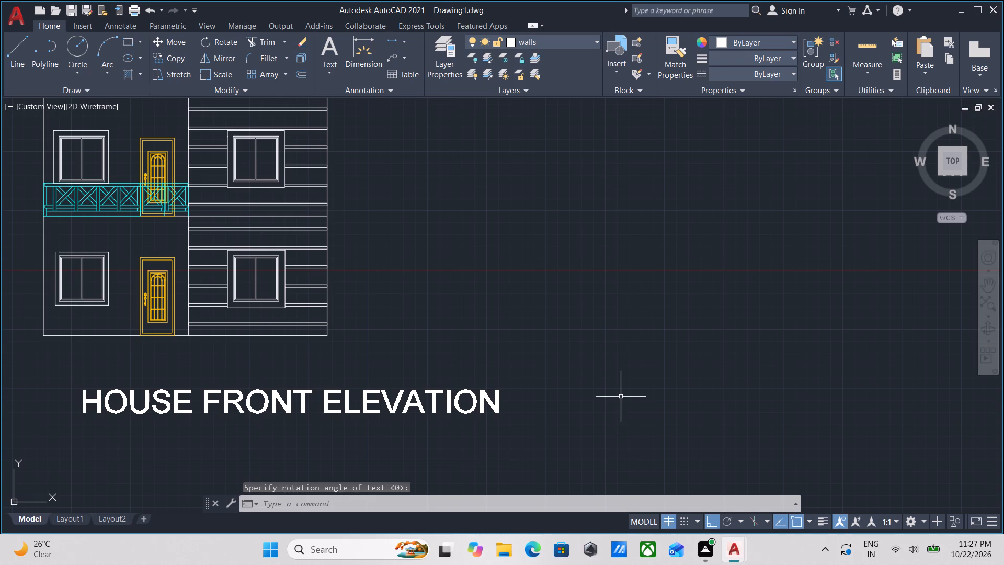
Move the "HOUSE FRONT ELEVATION" title to the left by its grip, with Ortho on, so it sits centred under the building.
{"action": "scroll", "coordinate": [545, 382], "scroll_direction": "down", "scroll_amount": 2}
{"action": "middle_click_drag", "start_coordinate": [545, 382], "coordinate": [607, 367]}
{"action": "left_click_drag", "start_coordinate": [575, 418], "coordinate": [572, 413]}
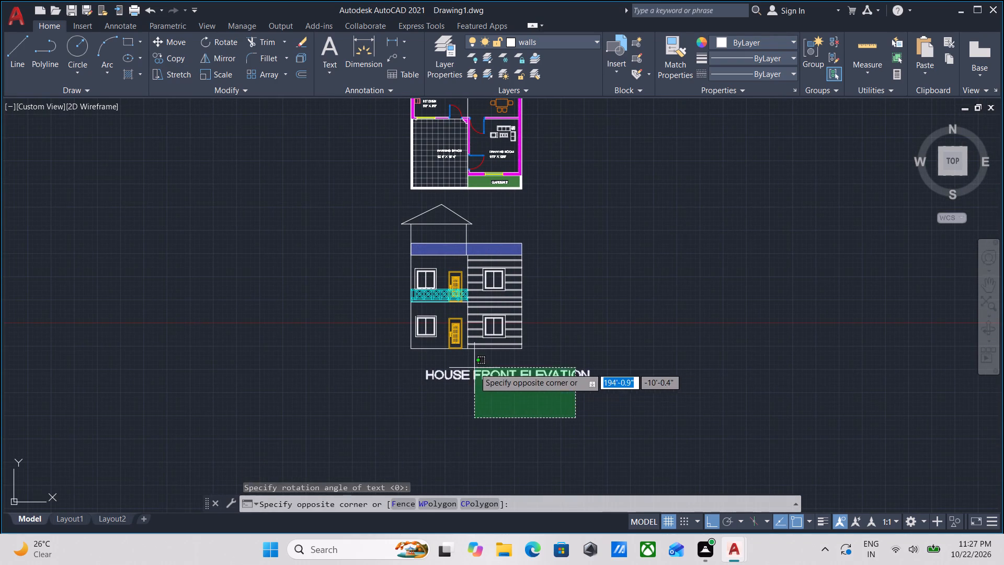
{"action": "left_click", "coordinate": [474, 368]}
{"action": "left_click_drag", "start_coordinate": [425, 376], "coordinate": [419, 374]}
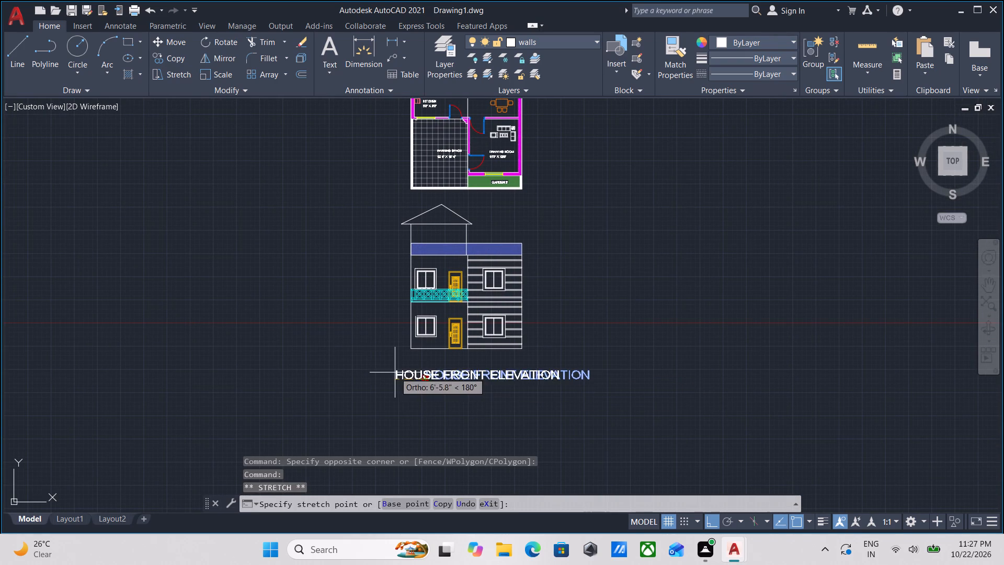
{"action": "left_click", "coordinate": [383, 358]}
Review the titled ground and first floor plans and the front elevation with its new title, and clear the title's selection.
{"action": "scroll", "coordinate": [387, 356], "scroll_direction": "down", "scroll_amount": 1}
{"action": "middle_click_drag", "start_coordinate": [387, 356], "coordinate": [427, 360]}
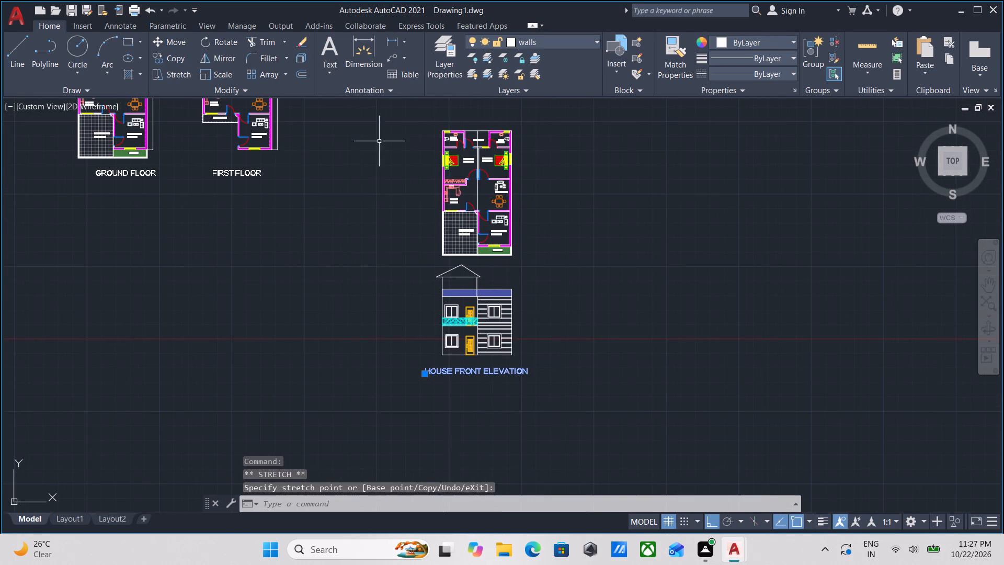
{"action": "middle_click_drag", "start_coordinate": [370, 141], "coordinate": [690, 273]}
{"action": "middle_click_drag", "start_coordinate": [524, 264], "coordinate": [627, 371]}
{"action": "scroll", "coordinate": [608, 373], "scroll_direction": "up", "scroll_amount": 1}
{"action": "middle_click_drag", "start_coordinate": [599, 361], "coordinate": [590, 304]}
{"action": "scroll", "coordinate": [590, 307], "scroll_direction": "up", "scroll_amount": 1}
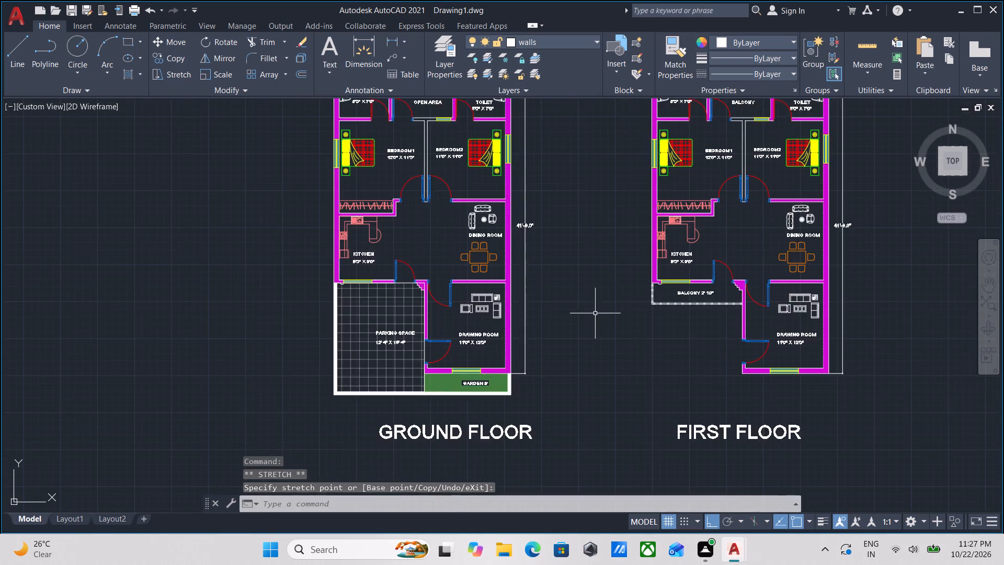
{"action": "scroll", "coordinate": [595, 315], "scroll_direction": "up", "scroll_amount": 1}
{"action": "scroll", "coordinate": [608, 306], "scroll_direction": "down", "scroll_amount": 1}
{"action": "middle_click_drag", "start_coordinate": [608, 306], "coordinate": [576, 293]}
{"action": "middle_click_drag", "start_coordinate": [593, 299], "coordinate": [576, 297]}
{"action": "scroll", "coordinate": [604, 291], "scroll_direction": "down", "scroll_amount": 1}
{"action": "middle_click_drag", "start_coordinate": [601, 289], "coordinate": [355, 166]}
{"action": "middle_click_drag", "start_coordinate": [643, 303], "coordinate": [561, 247]}
{"action": "middle_click_drag", "start_coordinate": [724, 357], "coordinate": [649, 257]}
{"action": "scroll", "coordinate": [692, 343], "scroll_direction": "up", "scroll_amount": 1}
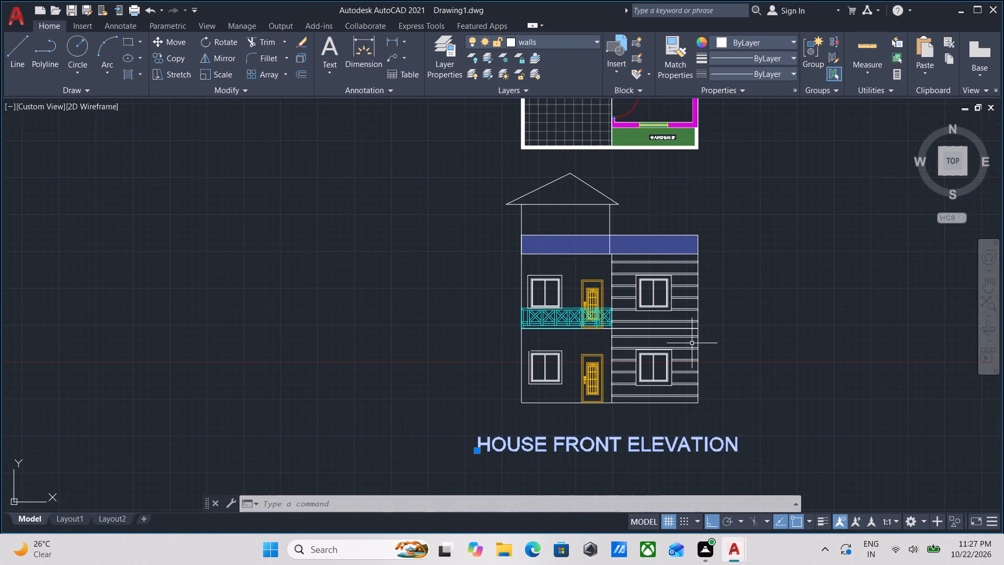
{"action": "key", "text": "Escape"}
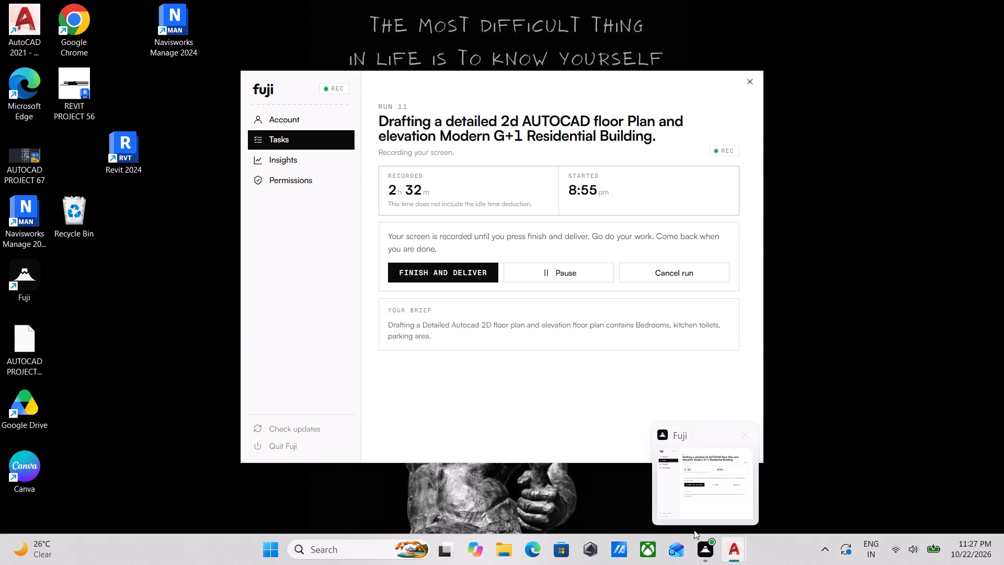
Turn on Clean Screen to enlarge the drawing area around the ground and first floor plans.
{"action": "scroll", "coordinate": [691, 532], "scroll_direction": "down", "scroll_amount": 3}
{"action": "middle_click_drag", "start_coordinate": [464, 399], "coordinate": [846, 396]}
{"action": "middle_click_drag", "start_coordinate": [585, 329], "coordinate": [707, 524]}
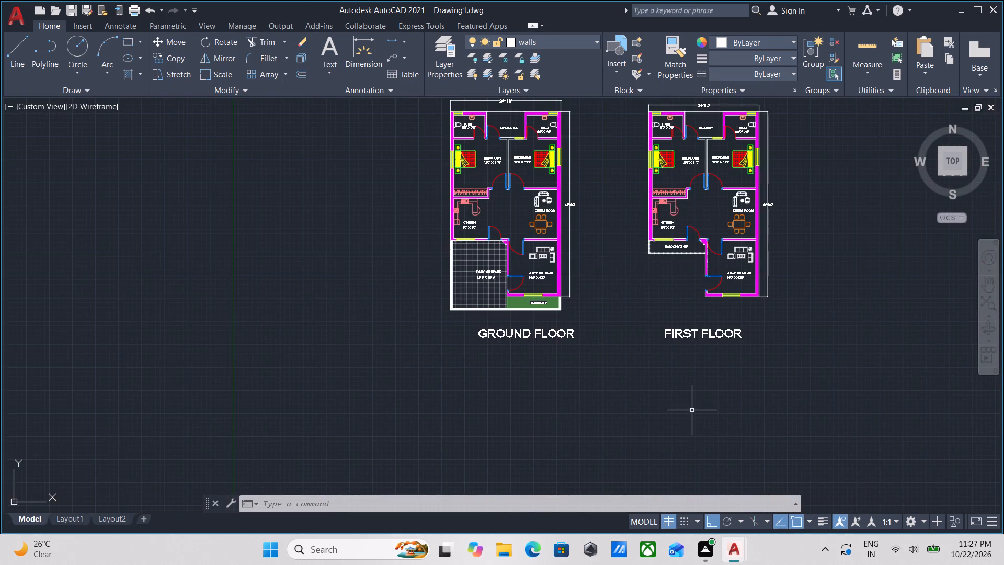
{"action": "middle_click_drag", "start_coordinate": [691, 392], "coordinate": [604, 443]}
{"action": "middle_click_drag", "start_coordinate": [709, 425], "coordinate": [700, 433]}
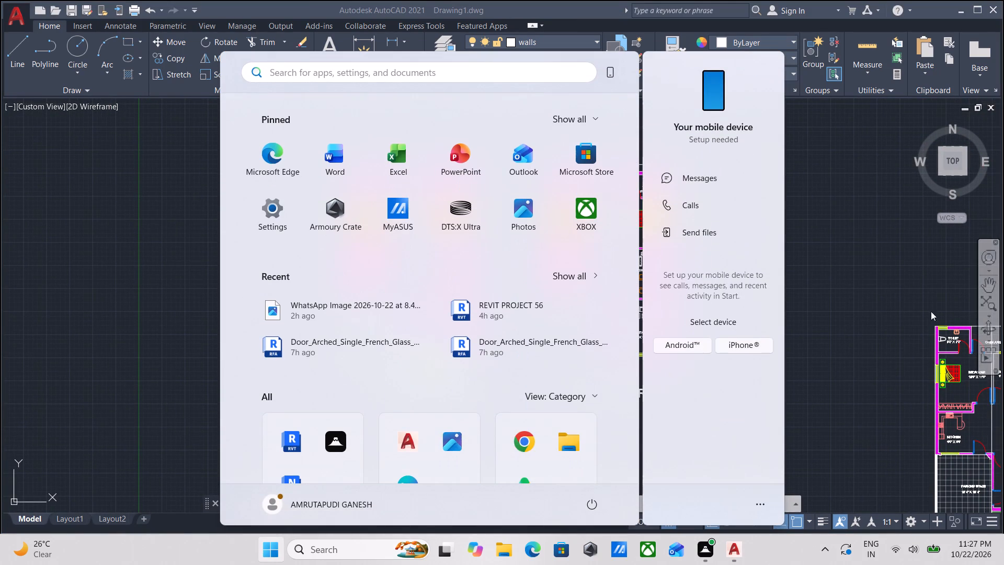
{"action": "left_click", "coordinate": [870, 298]}
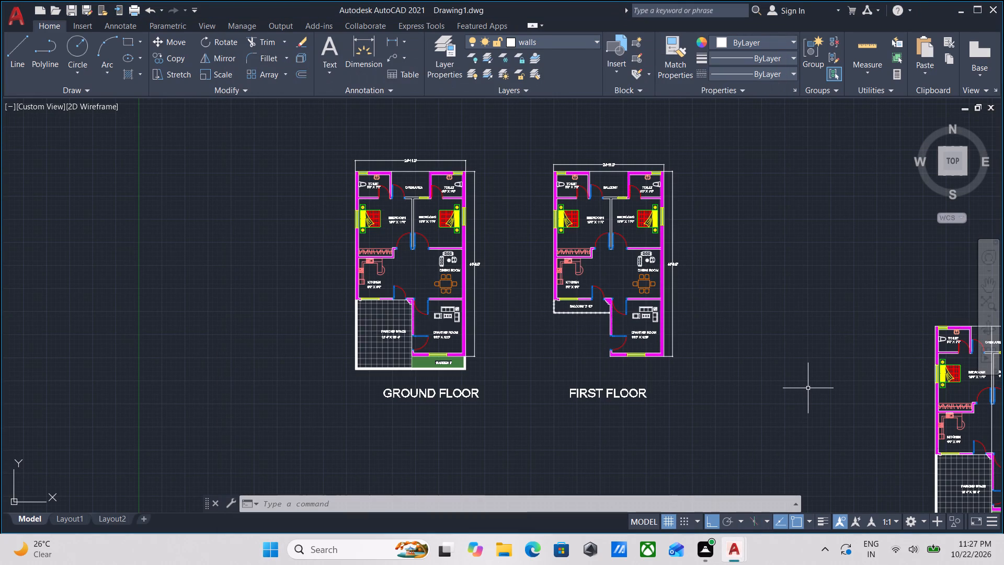
{"action": "key", "text": "ctrl+0"}
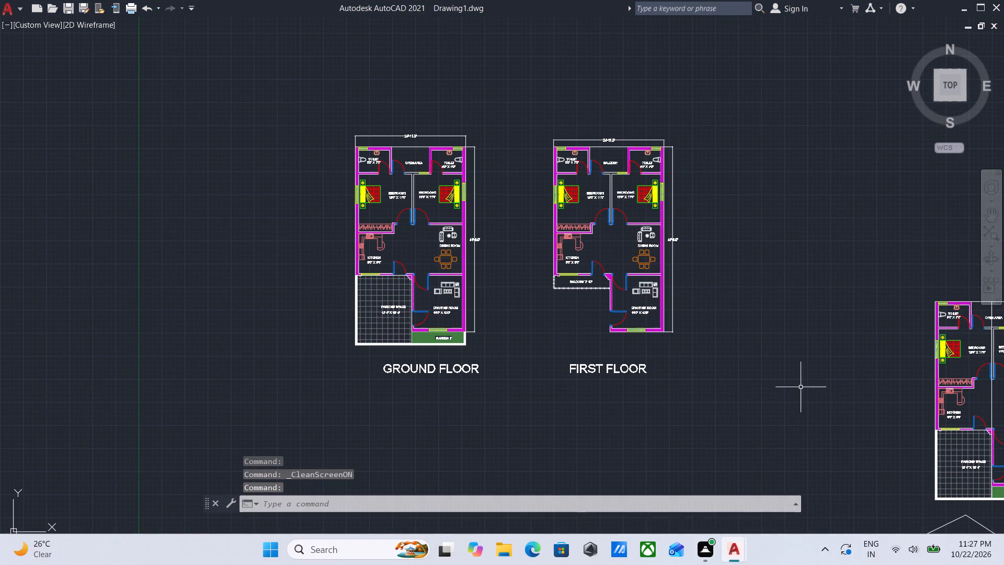
Capture a rectangular screen snip of the ground and first floor plans together with their titles.
{"action": "scroll", "coordinate": [668, 374], "scroll_direction": "up", "scroll_amount": 2}
{"action": "middle_click_drag", "start_coordinate": [678, 384], "coordinate": [883, 528]}
{"action": "scroll", "coordinate": [902, 494], "scroll_direction": "down", "scroll_amount": 1}
{"action": "middle_click_drag", "start_coordinate": [884, 473], "coordinate": [823, 432]}
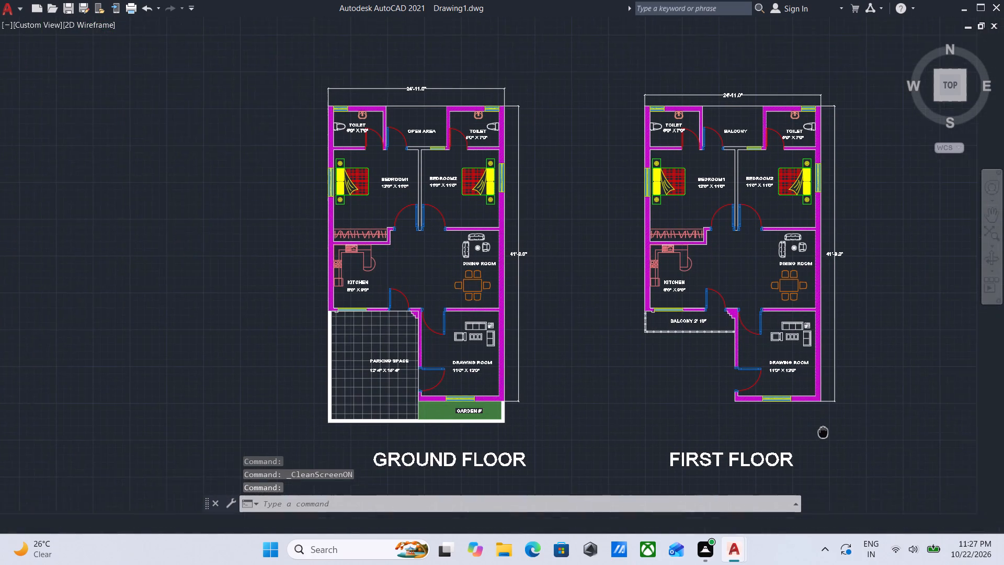
{"action": "middle_click_drag", "start_coordinate": [823, 432], "coordinate": [806, 428]}
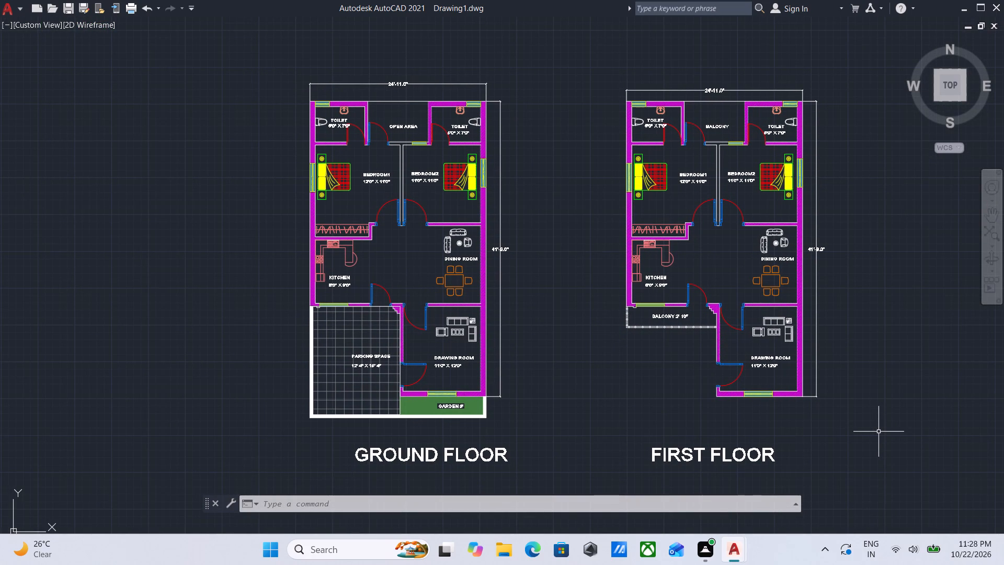
{"action": "middle_click_drag", "start_coordinate": [876, 429], "coordinate": [850, 416]}
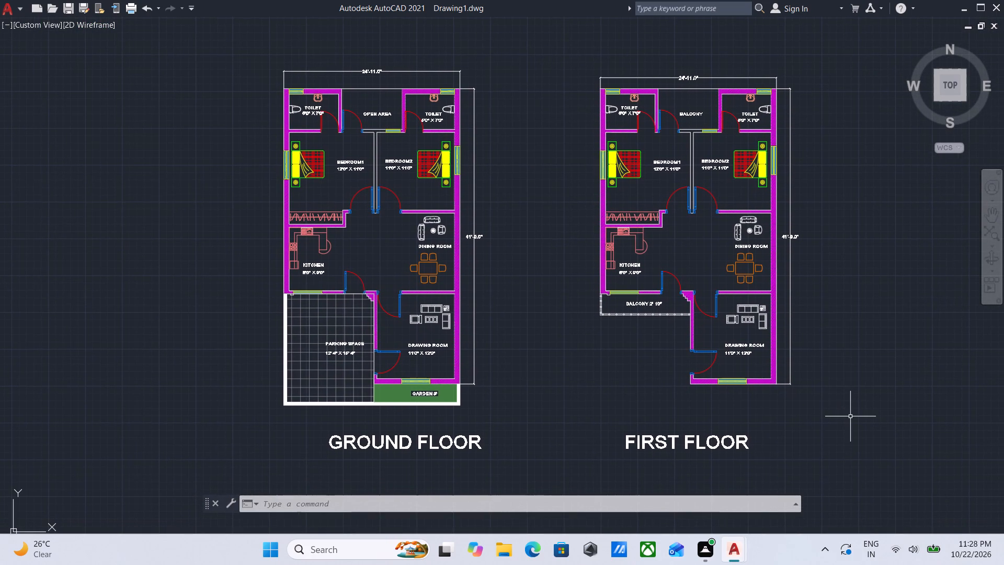
{"action": "scroll", "coordinate": [850, 416], "scroll_direction": "up", "scroll_amount": 1}
{"action": "middle_click_drag", "start_coordinate": [855, 419], "coordinate": [1002, 503]}
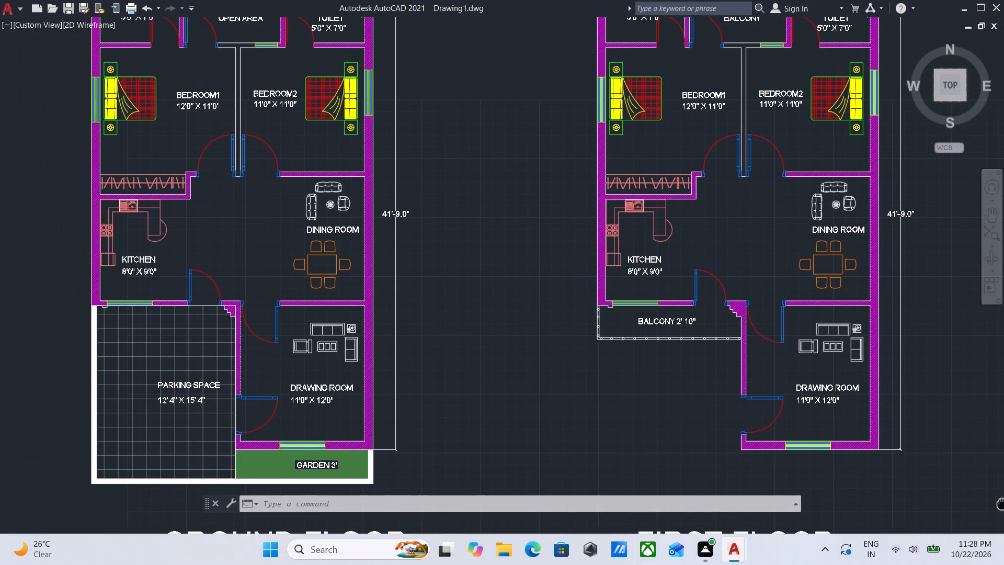
{"action": "middle_click_drag", "start_coordinate": [1002, 503], "coordinate": [1003, 508]}
{"action": "scroll", "coordinate": [1003, 508], "scroll_direction": "down", "scroll_amount": 1}
{"action": "middle_click_drag", "start_coordinate": [1003, 503], "coordinate": [884, 432]}
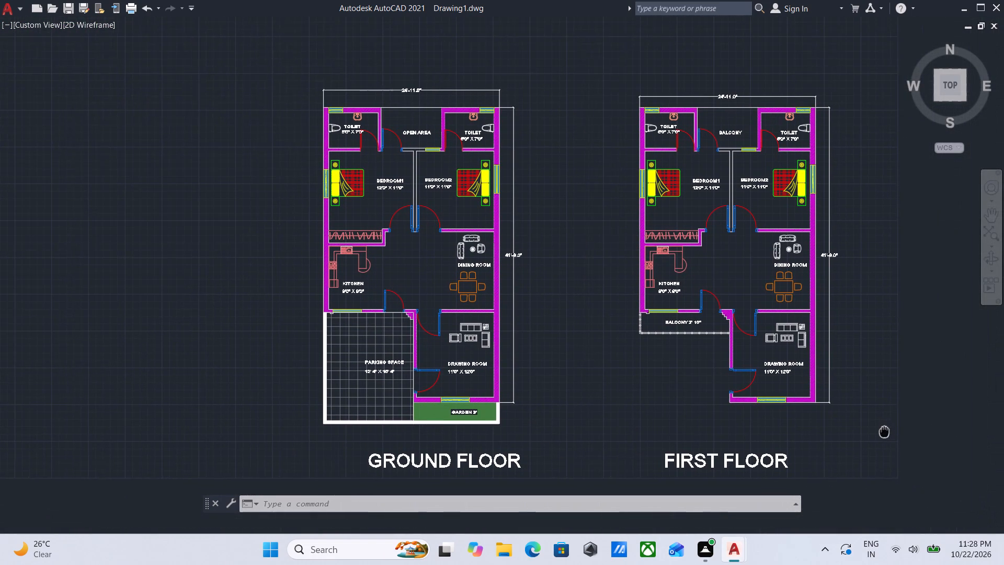
{"action": "middle_click_drag", "start_coordinate": [884, 432], "coordinate": [882, 431]}
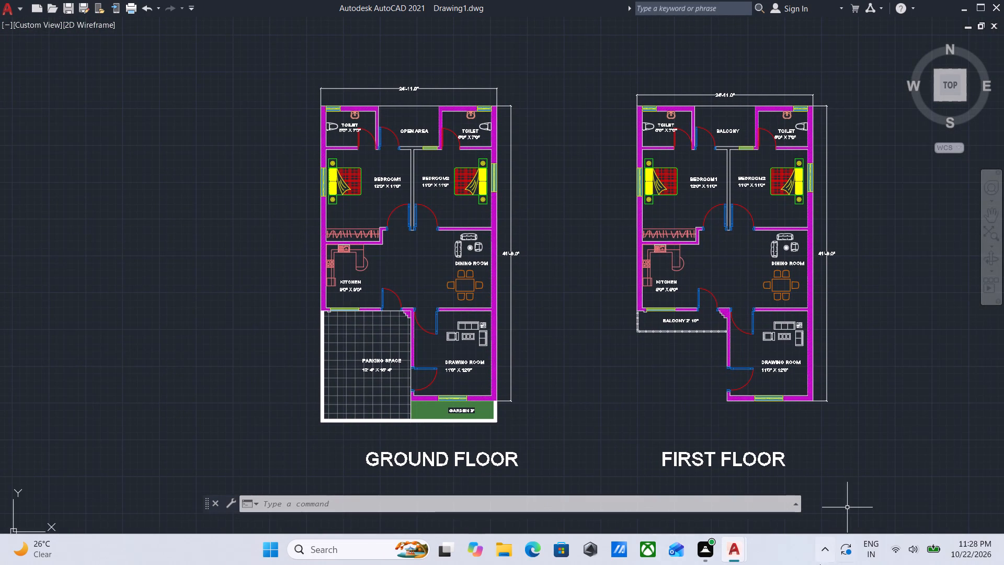
{"action": "key", "text": "shift+super+s"}
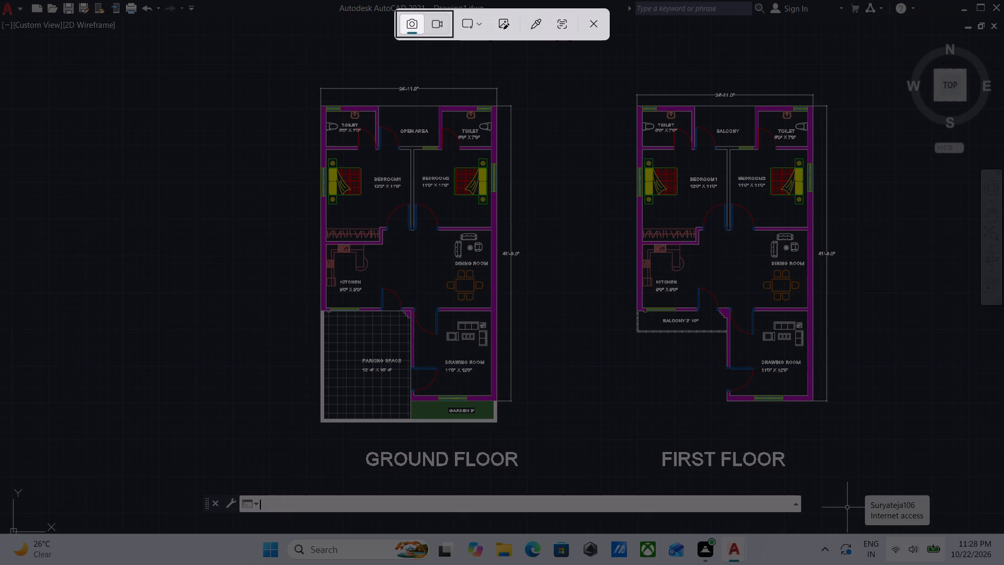
{"action": "left_click_drag", "start_coordinate": [278, 51], "coordinate": [351, 182]}
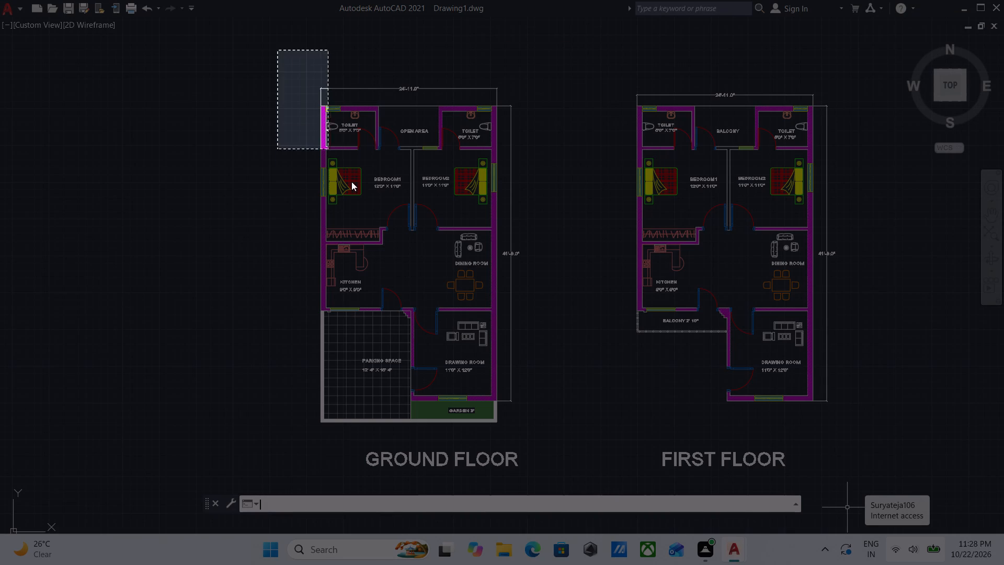
{"action": "left_click_drag", "start_coordinate": [351, 182], "coordinate": [821, 482]}
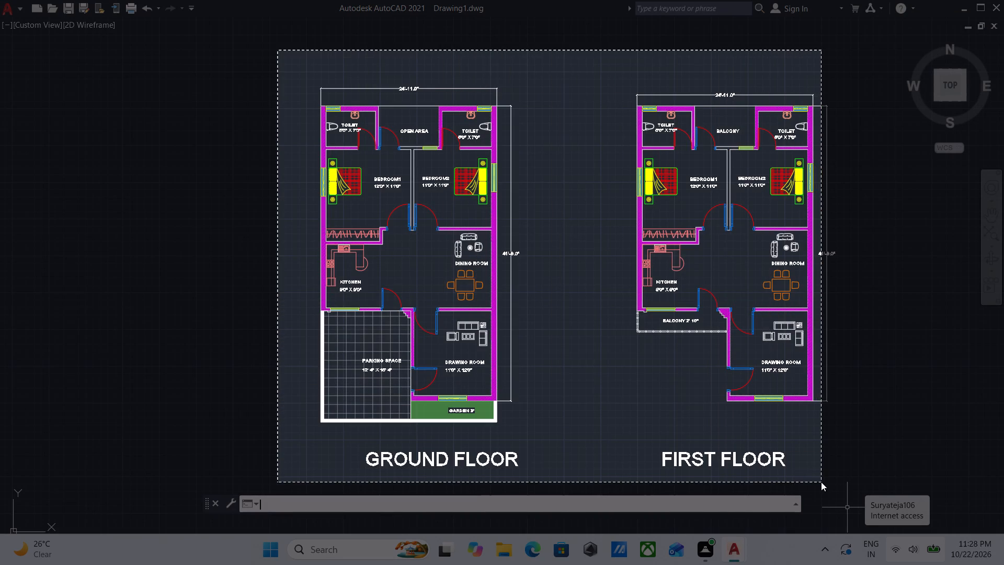
{"action": "left_click_drag", "start_coordinate": [821, 482], "coordinate": [846, 478]}
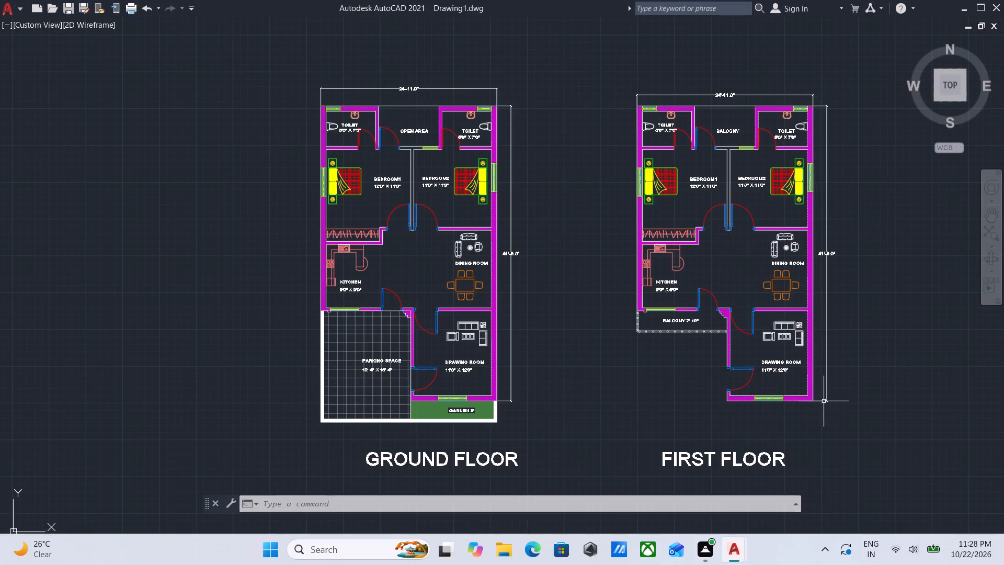
Review the ground floor plan and the front elevation together with its "HOUSE FRONT ELEVATION" title.
{"action": "scroll", "coordinate": [762, 320], "scroll_direction": "down", "scroll_amount": 2}
{"action": "scroll", "coordinate": [633, 337], "scroll_direction": "up", "scroll_amount": 3}
{"action": "middle_click_drag", "start_coordinate": [533, 269], "coordinate": [394, 336]}
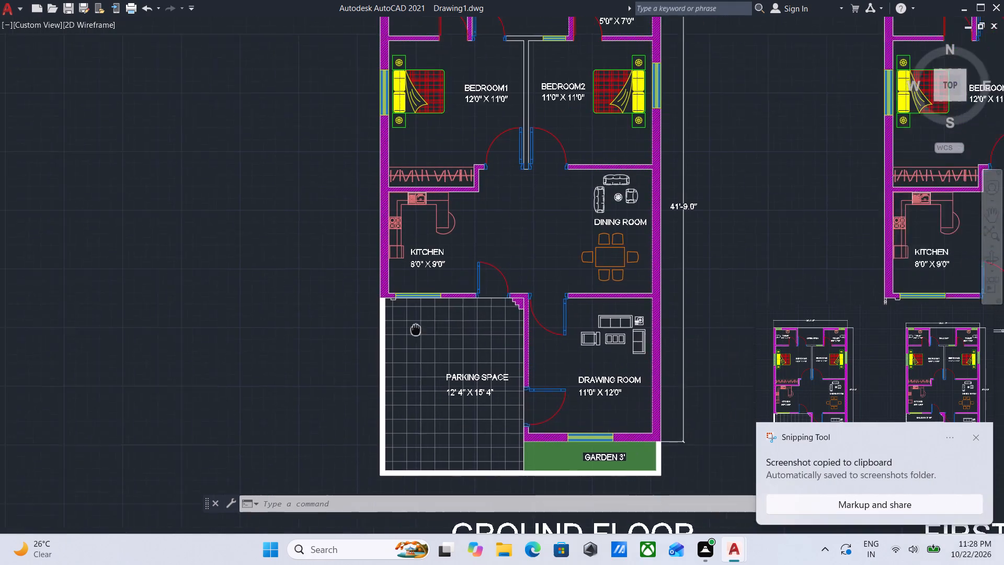
{"action": "middle_click_drag", "start_coordinate": [394, 336], "coordinate": [258, 318]}
{"action": "scroll", "coordinate": [243, 295], "scroll_direction": "up", "scroll_amount": 1}
{"action": "scroll", "coordinate": [262, 248], "scroll_direction": "down", "scroll_amount": 1}
{"action": "middle_click_drag", "start_coordinate": [276, 245], "coordinate": [331, 232]}
{"action": "scroll", "coordinate": [479, 223], "scroll_direction": "down", "scroll_amount": 2}
{"action": "middle_click_drag", "start_coordinate": [474, 223], "coordinate": [232, 145]}
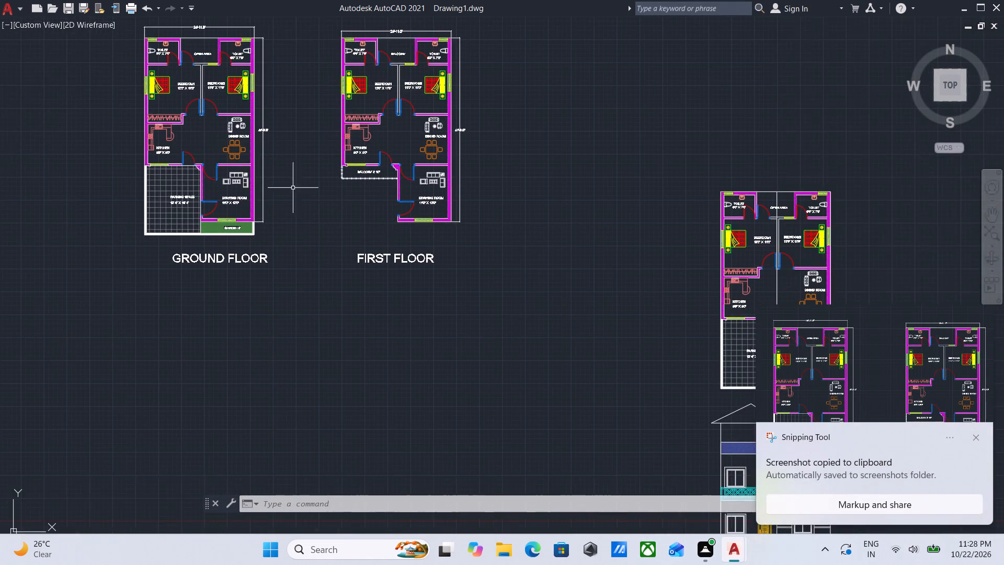
{"action": "middle_click_drag", "start_coordinate": [389, 237], "coordinate": [237, 148]}
{"action": "scroll", "coordinate": [221, 134], "scroll_direction": "up", "scroll_amount": 1}
{"action": "scroll", "coordinate": [360, 223], "scroll_direction": "down", "scroll_amount": 3}
{"action": "middle_click_drag", "start_coordinate": [392, 248], "coordinate": [312, 191]}
{"action": "middle_click_drag", "start_coordinate": [489, 344], "coordinate": [467, 314]}
{"action": "scroll", "coordinate": [456, 302], "scroll_direction": "up", "scroll_amount": 2}
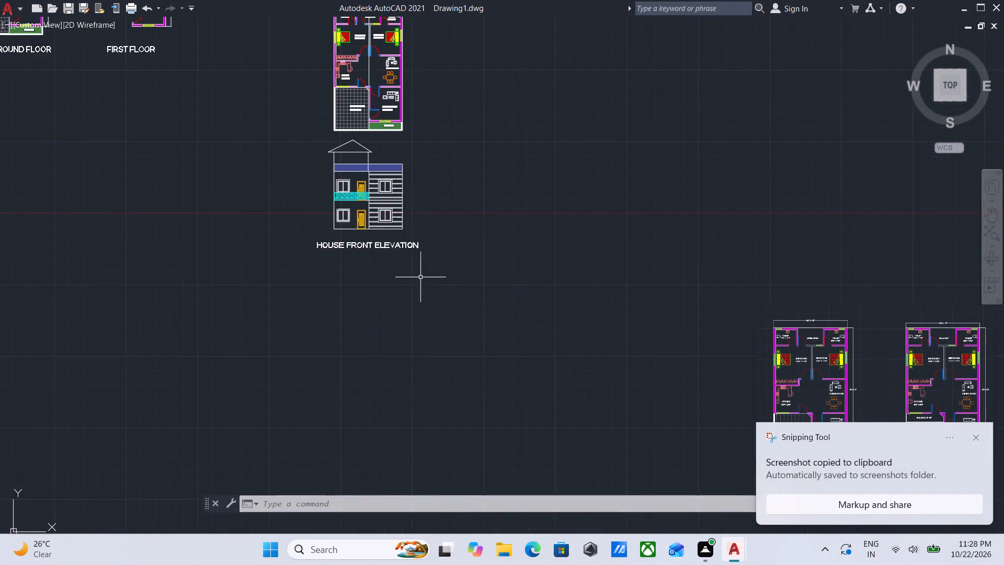
{"action": "scroll", "coordinate": [415, 272], "scroll_direction": "up", "scroll_amount": 1}
{"action": "middle_click_drag", "start_coordinate": [341, 206], "coordinate": [515, 354]}
{"action": "scroll", "coordinate": [453, 300], "scroll_direction": "up", "scroll_amount": 1}
{"action": "middle_click_drag", "start_coordinate": [445, 301], "coordinate": [428, 335]}
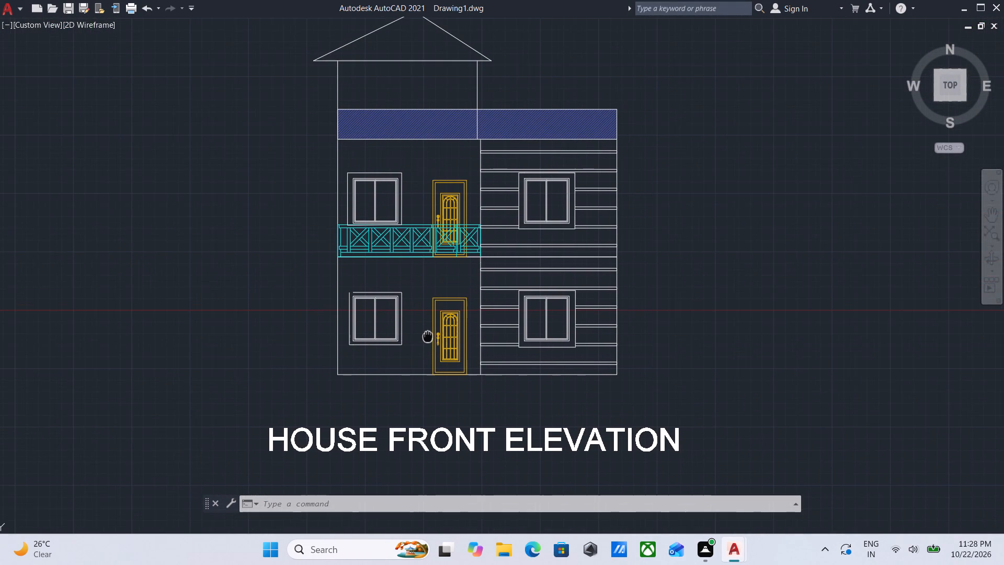
{"action": "middle_click_drag", "start_coordinate": [428, 335], "coordinate": [435, 344]}
{"action": "middle_click_drag", "start_coordinate": [437, 300], "coordinate": [448, 323]}
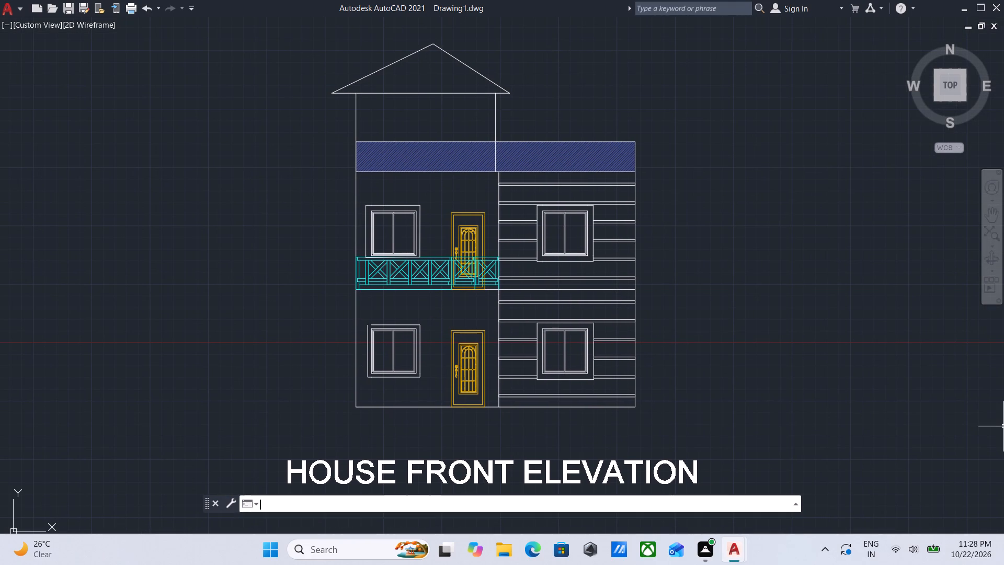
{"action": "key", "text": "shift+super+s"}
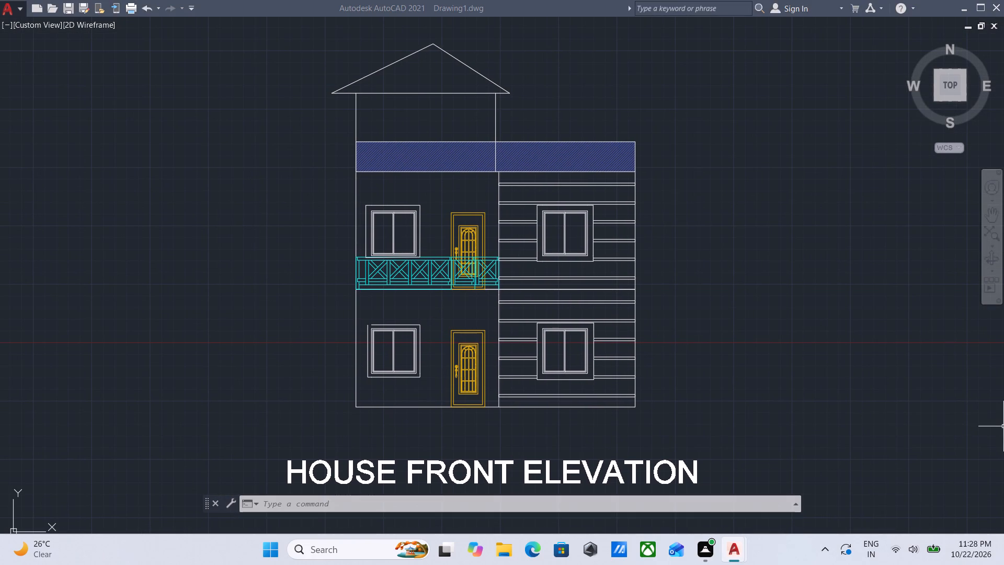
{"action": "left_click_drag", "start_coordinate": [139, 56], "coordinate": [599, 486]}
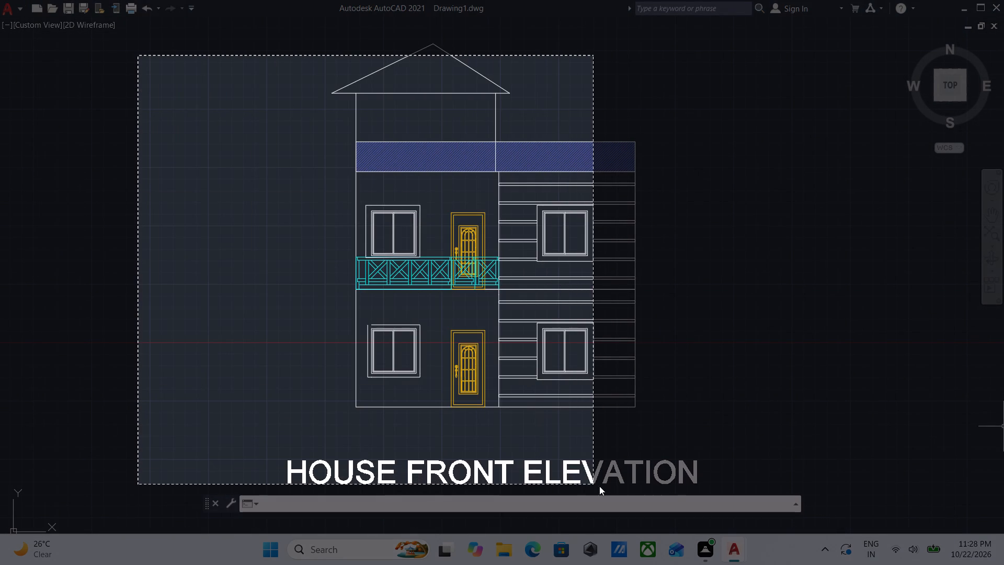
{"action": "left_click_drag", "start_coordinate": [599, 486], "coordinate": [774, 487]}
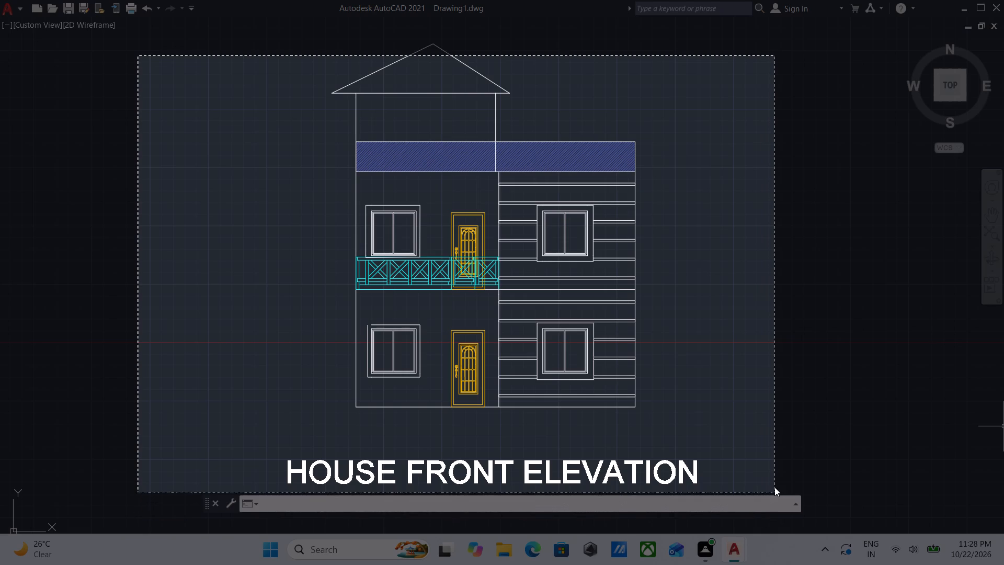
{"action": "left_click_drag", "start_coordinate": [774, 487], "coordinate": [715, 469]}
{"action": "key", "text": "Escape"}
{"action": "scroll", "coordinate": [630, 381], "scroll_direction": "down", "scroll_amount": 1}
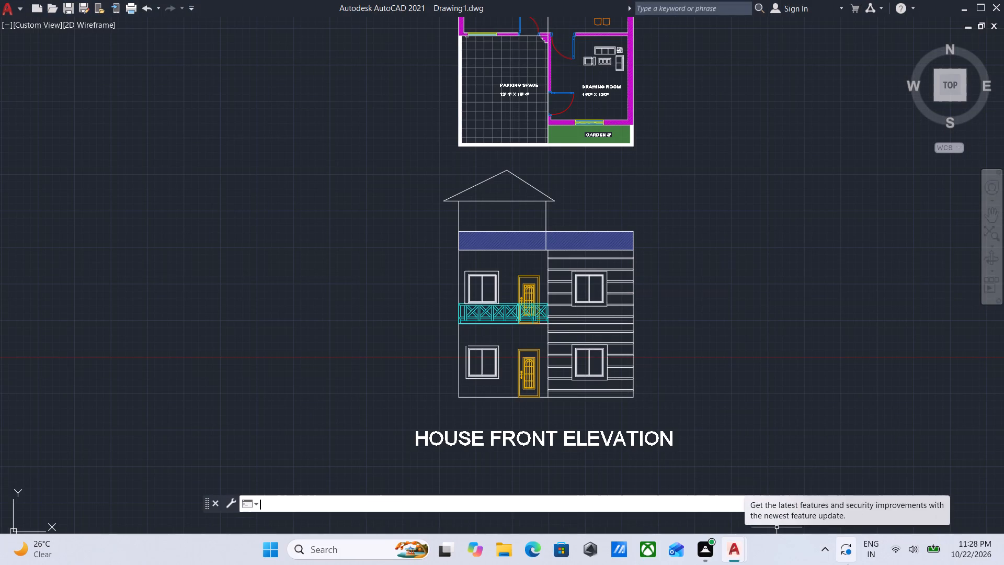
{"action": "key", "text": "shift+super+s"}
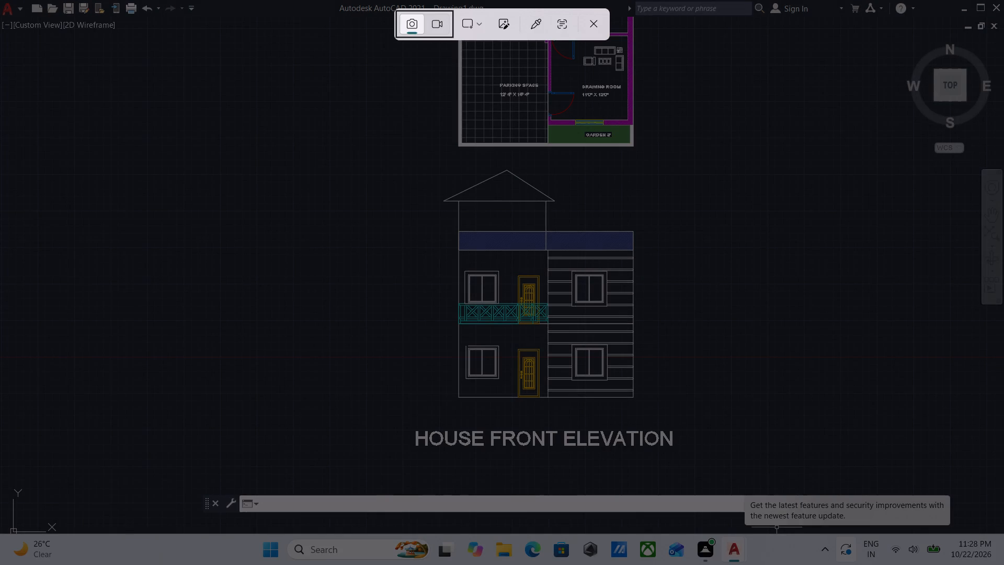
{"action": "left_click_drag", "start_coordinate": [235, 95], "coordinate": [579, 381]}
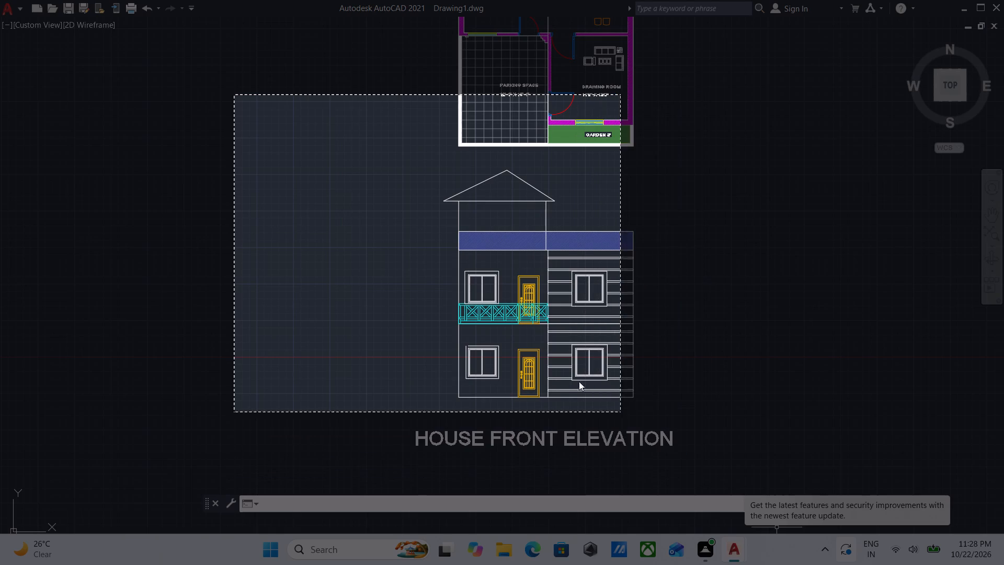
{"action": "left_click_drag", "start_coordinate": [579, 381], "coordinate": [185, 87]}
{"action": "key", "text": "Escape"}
Capture a rectangular screen snip of the front elevation together with its "HOUSE FRONT ELEVATION" title, leaving out the floor plan above.
{"action": "middle_click_drag", "start_coordinate": [294, 206], "coordinate": [246, 167]}
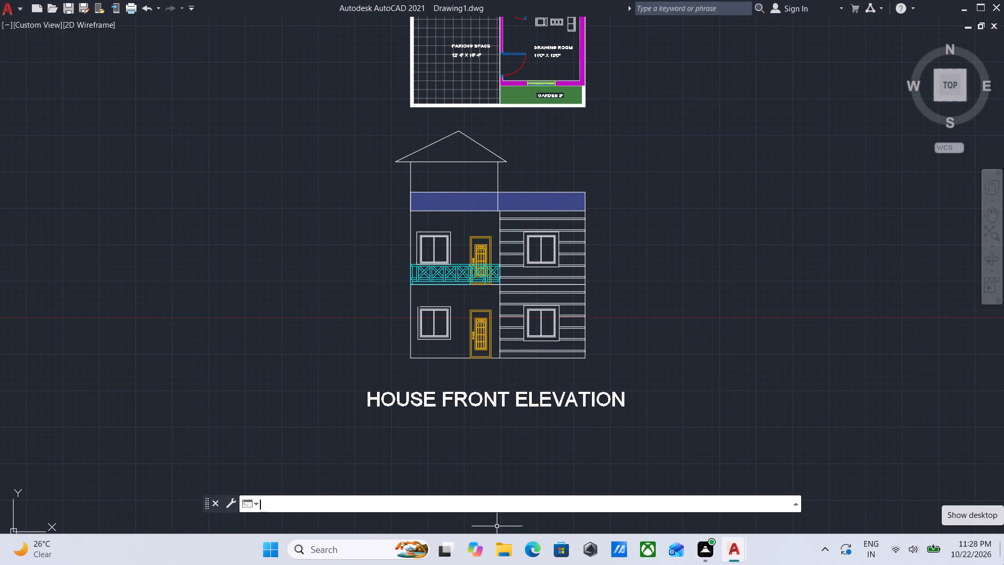
{"action": "key", "text": "shift+super+s"}
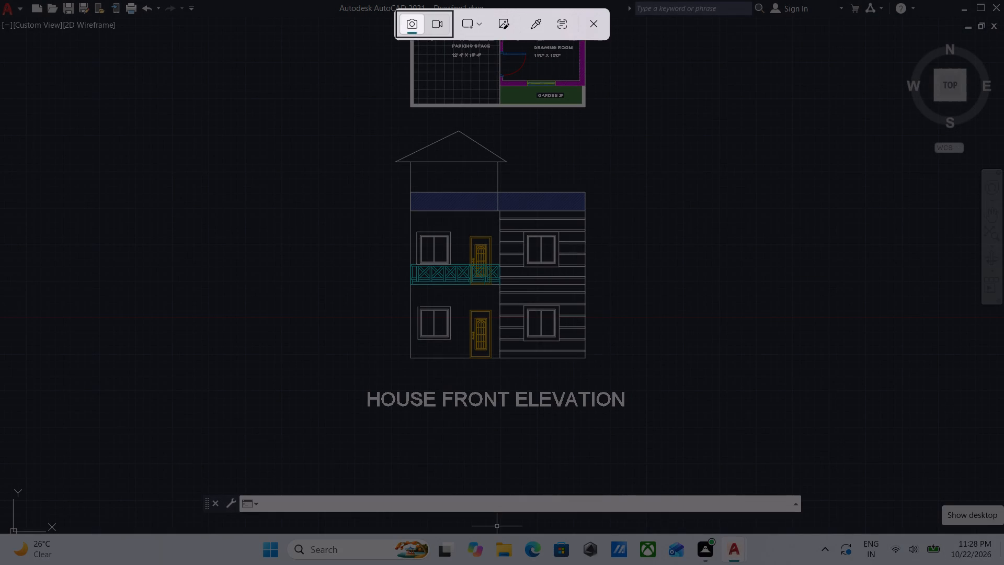
{"action": "left_click_drag", "start_coordinate": [278, 120], "coordinate": [416, 321]}
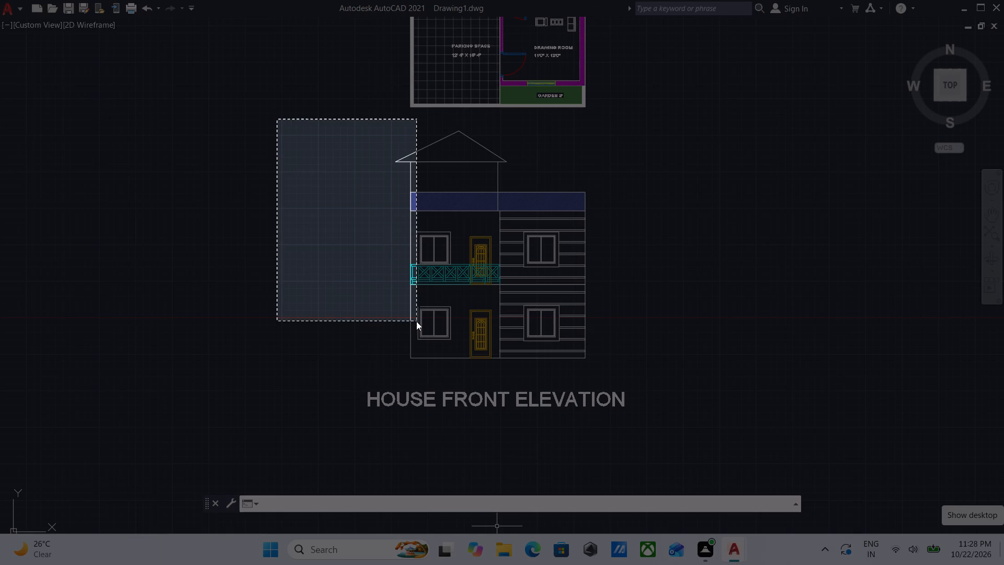
{"action": "left_click_drag", "start_coordinate": [416, 321], "coordinate": [372, 281]}
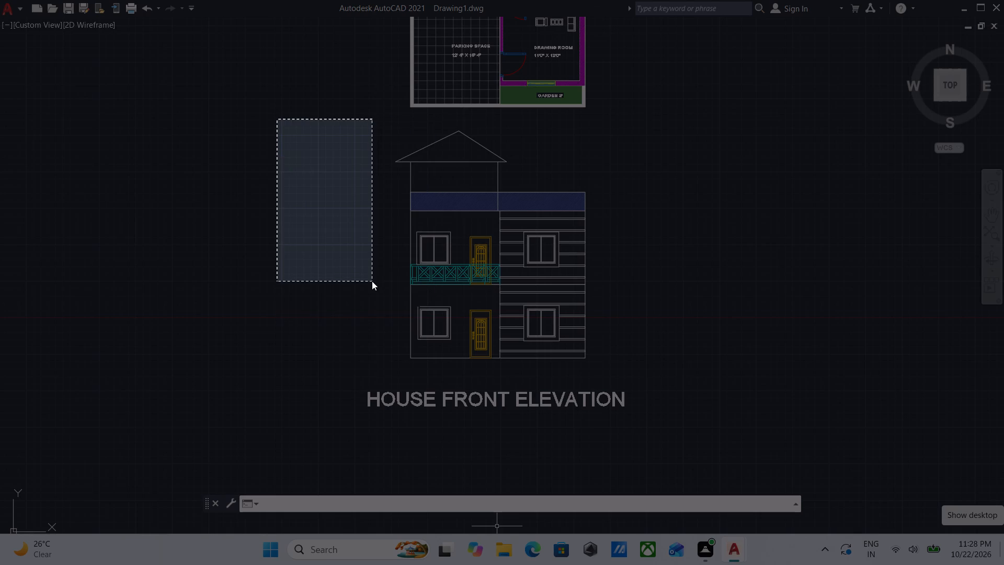
{"action": "left_click_drag", "start_coordinate": [372, 281], "coordinate": [658, 435]}
Examine the ground and first floor plans, checking their room labels, furniture, overall dimensions and titles.
{"action": "scroll", "coordinate": [585, 363], "scroll_direction": "down", "scroll_amount": 1}
{"action": "middle_click_drag", "start_coordinate": [585, 363], "coordinate": [751, 439]}
{"action": "scroll", "coordinate": [751, 439], "scroll_direction": "up", "scroll_amount": 1}
{"action": "scroll", "coordinate": [429, 265], "scroll_direction": "up", "scroll_amount": 1}
{"action": "middle_click_drag", "start_coordinate": [429, 265], "coordinate": [452, 329]}
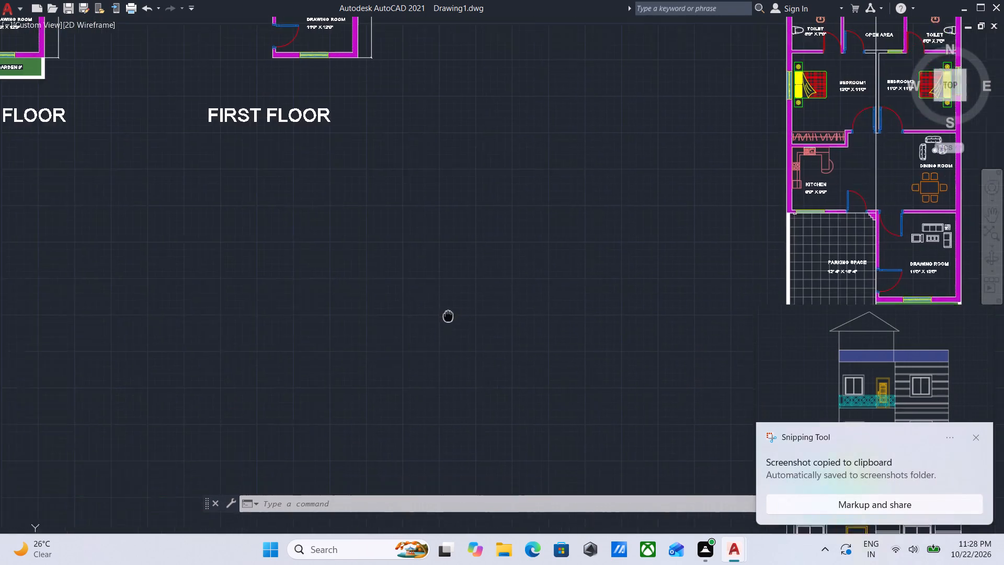
{"action": "middle_click_drag", "start_coordinate": [452, 329], "coordinate": [452, 333]}
{"action": "scroll", "coordinate": [452, 333], "scroll_direction": "up", "scroll_amount": 1}
{"action": "middle_click_drag", "start_coordinate": [399, 194], "coordinate": [530, 472]}
{"action": "scroll", "coordinate": [433, 247], "scroll_direction": "down", "scroll_amount": 1}
{"action": "middle_click_drag", "start_coordinate": [436, 281], "coordinate": [457, 359]}
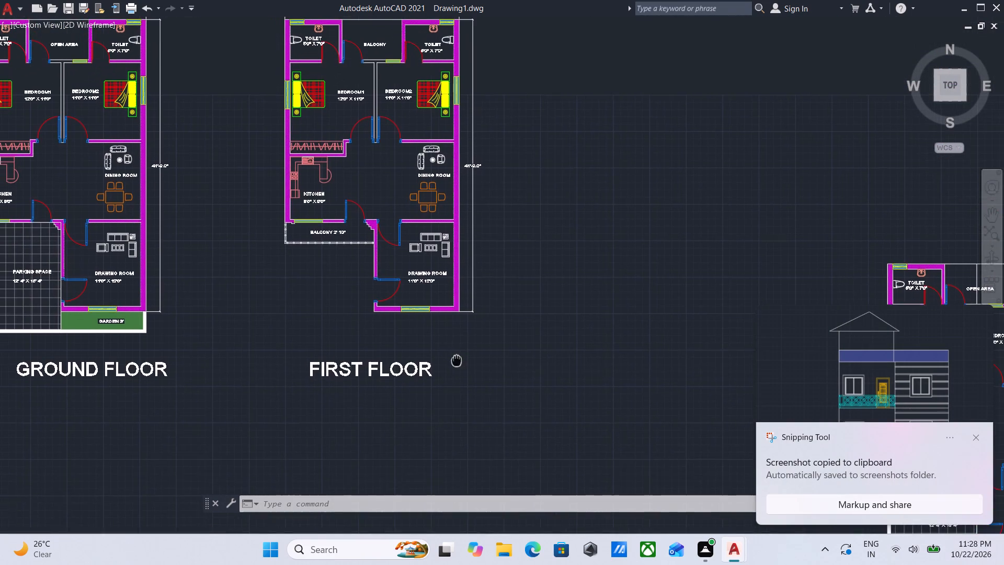
{"action": "scroll", "coordinate": [477, 209], "scroll_direction": "up", "scroll_amount": 1}
{"action": "scroll", "coordinate": [479, 181], "scroll_direction": "down", "scroll_amount": 1}
{"action": "middle_click_drag", "start_coordinate": [479, 192], "coordinate": [518, 274]}
{"action": "scroll", "coordinate": [531, 255], "scroll_direction": "up", "scroll_amount": 1}
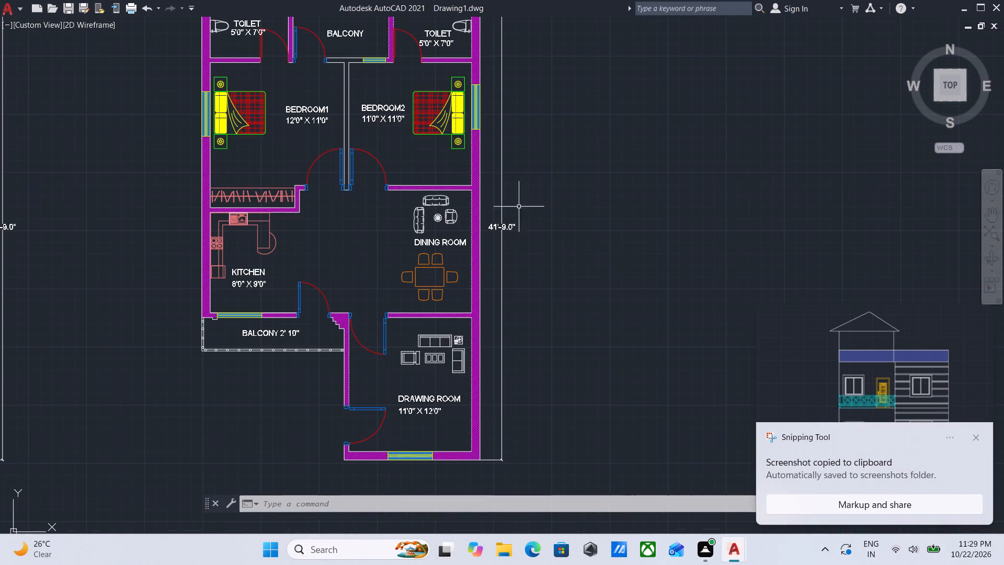
{"action": "middle_click_drag", "start_coordinate": [405, 98], "coordinate": [484, 149]}
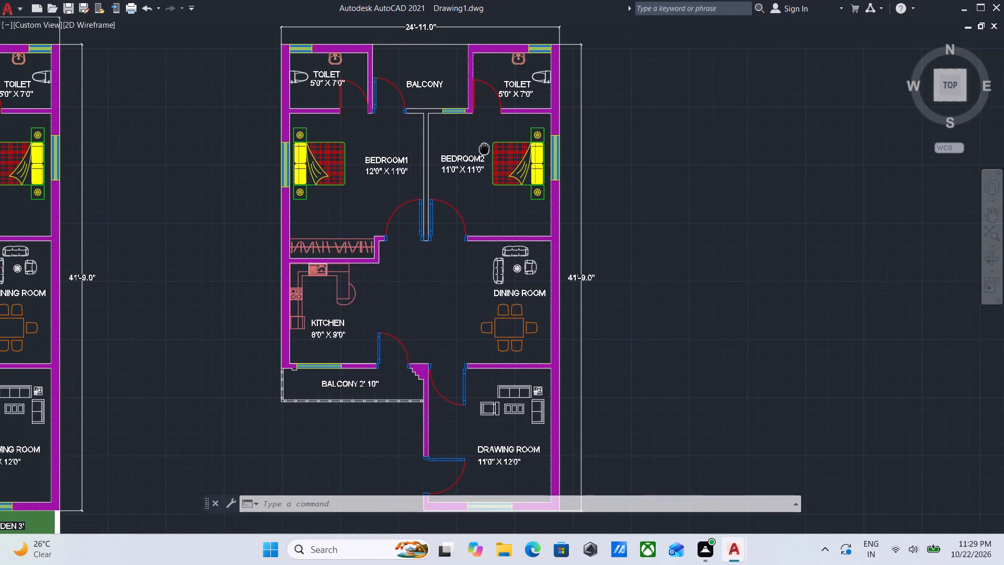
{"action": "middle_click_drag", "start_coordinate": [484, 149], "coordinate": [534, 163]}
{"action": "middle_click_drag", "start_coordinate": [284, 101], "coordinate": [699, 149]}
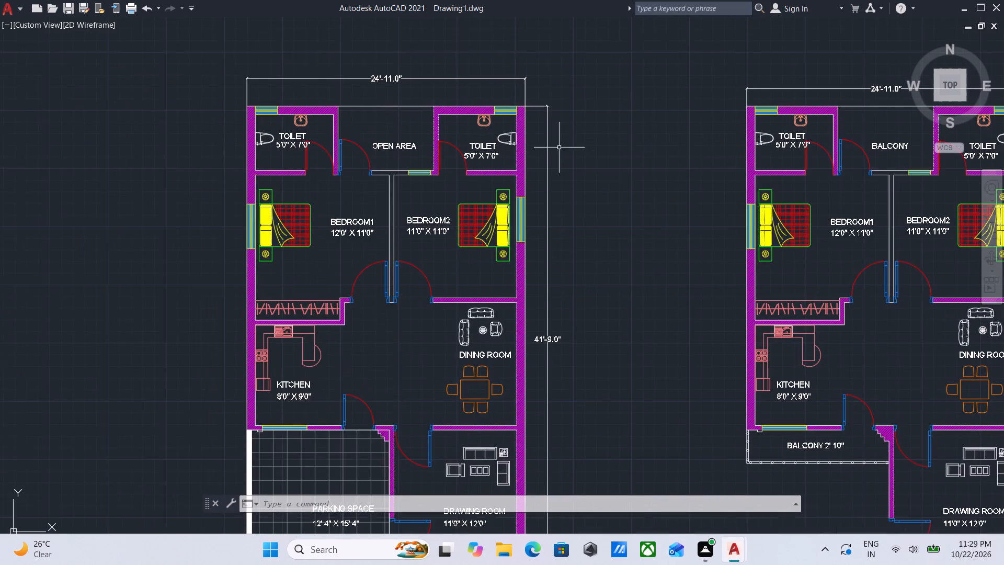
{"action": "middle_click_drag", "start_coordinate": [487, 127], "coordinate": [552, 55]}
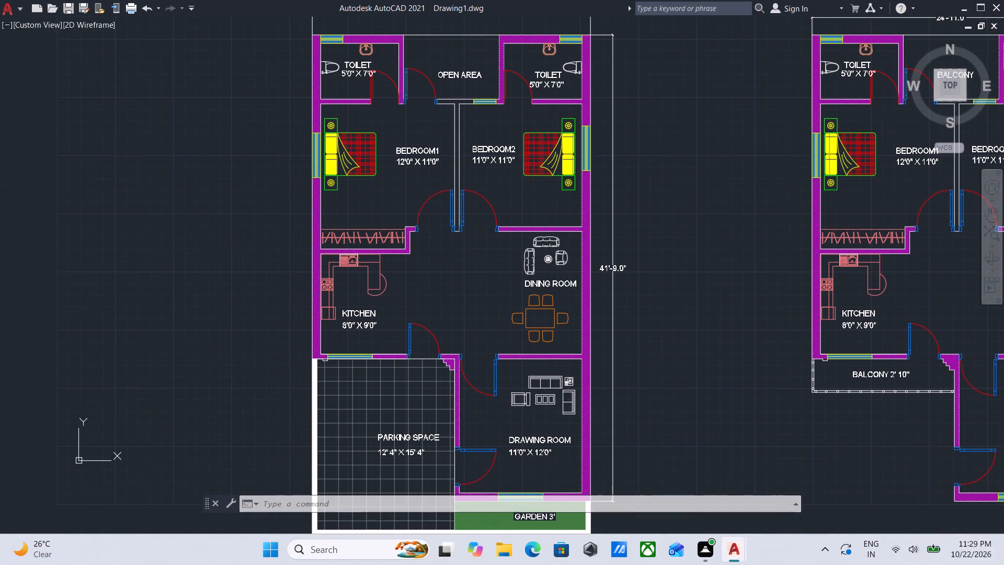
{"action": "scroll", "coordinate": [538, 77], "scroll_direction": "down", "scroll_amount": 1}
{"action": "scroll", "coordinate": [534, 82], "scroll_direction": "up", "scroll_amount": 1}
{"action": "middle_click_drag", "start_coordinate": [534, 82], "coordinate": [542, 0]}
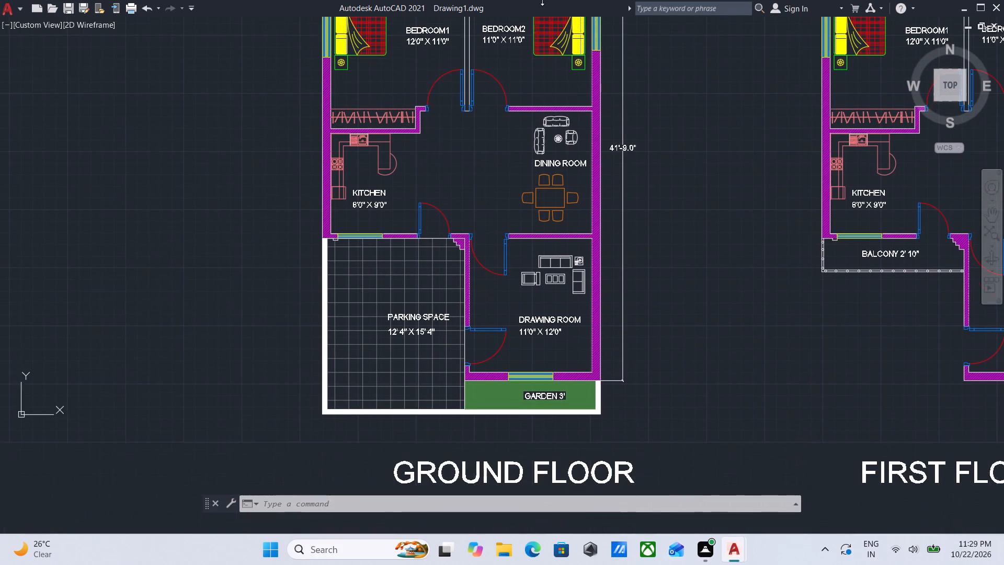
{"action": "scroll", "coordinate": [498, 442], "scroll_direction": "down", "scroll_amount": 1}
{"action": "scroll", "coordinate": [523, 483], "scroll_direction": "up", "scroll_amount": 1}
{"action": "scroll", "coordinate": [530, 455], "scroll_direction": "down", "scroll_amount": 1}
{"action": "middle_click_drag", "start_coordinate": [529, 427], "coordinate": [531, 417]}
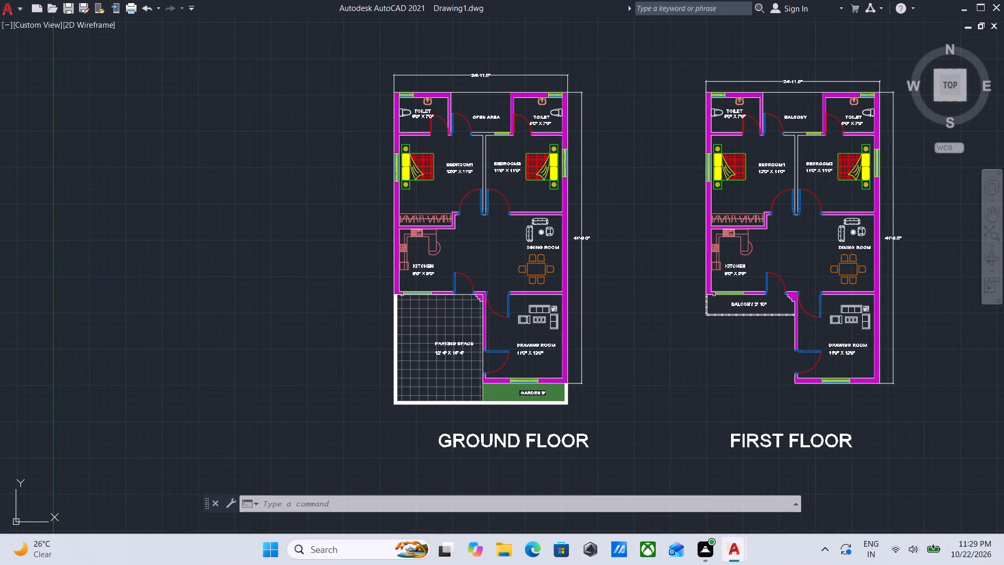
{"action": "scroll", "coordinate": [526, 371], "scroll_direction": "up", "scroll_amount": 1}
{"action": "middle_click_drag", "start_coordinate": [558, 337], "coordinate": [504, 338]}
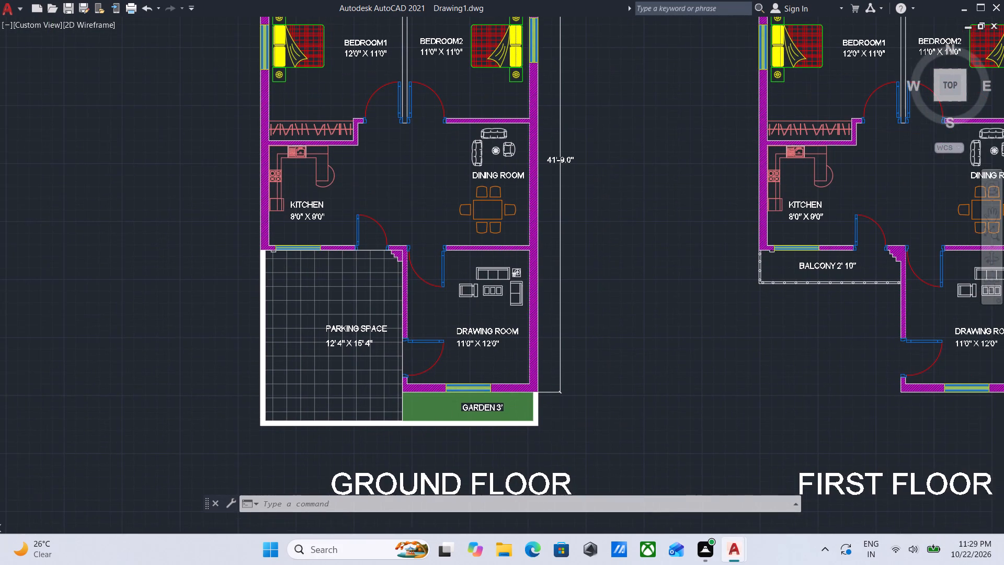
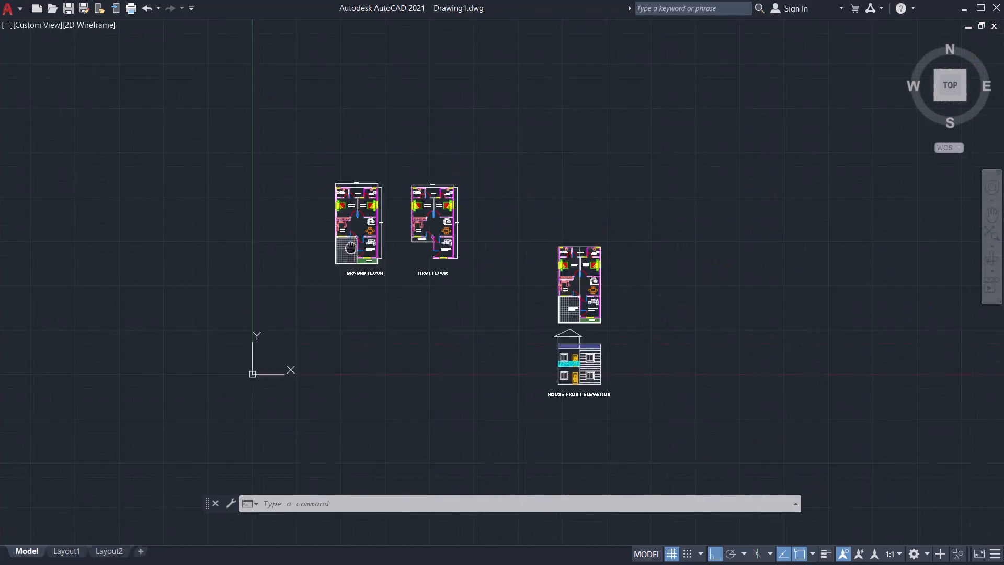
Save the house plan drawing to the Desktop under the name AUTOCAD PROJECT 68.
{"action": "scroll", "coordinate": [360, 281], "scroll_direction": "up", "scroll_amount": 2}
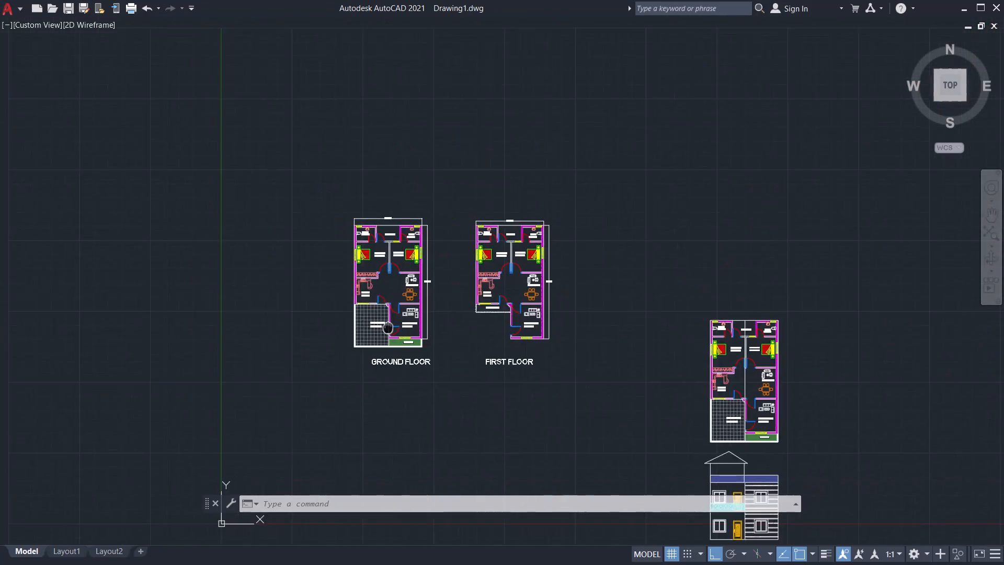
{"action": "key", "text": "ctrl+s"}
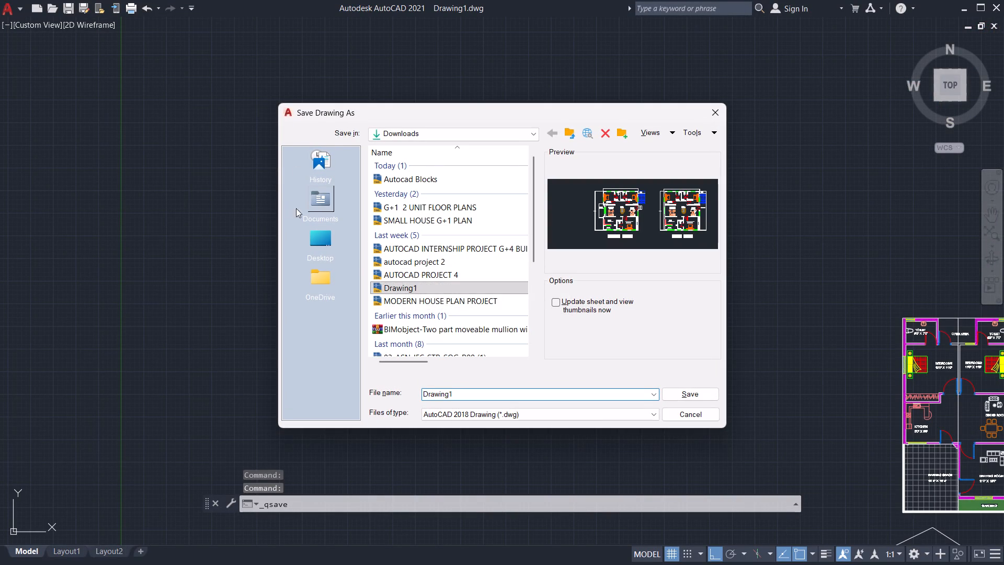
{"action": "left_click", "coordinate": [322, 242]}
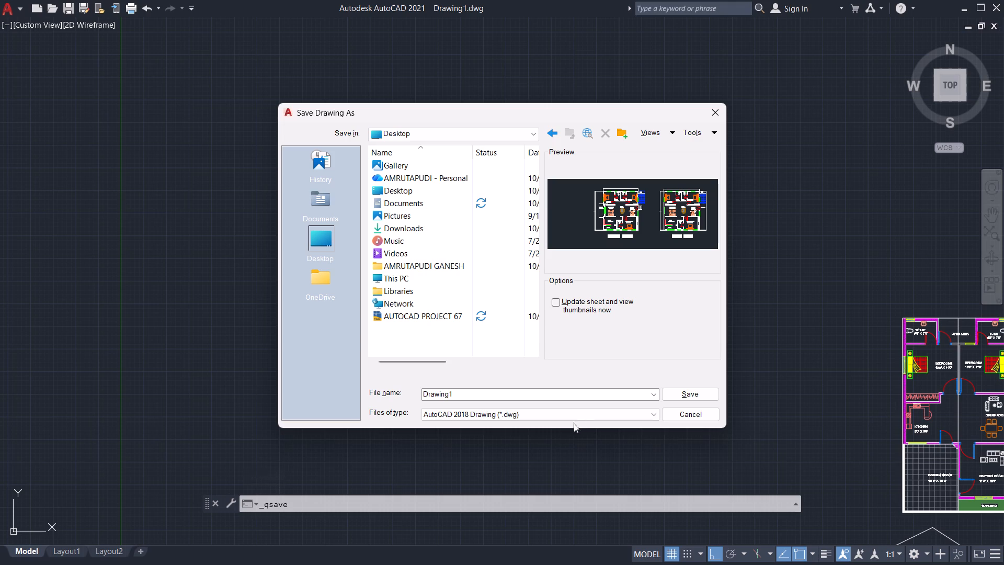
{"action": "left_click", "coordinate": [573, 393]}
{"action": "type", "text": "AUTO"}
{"action": "type", "text": "CAD"}
{"action": "key", "text": "space"}
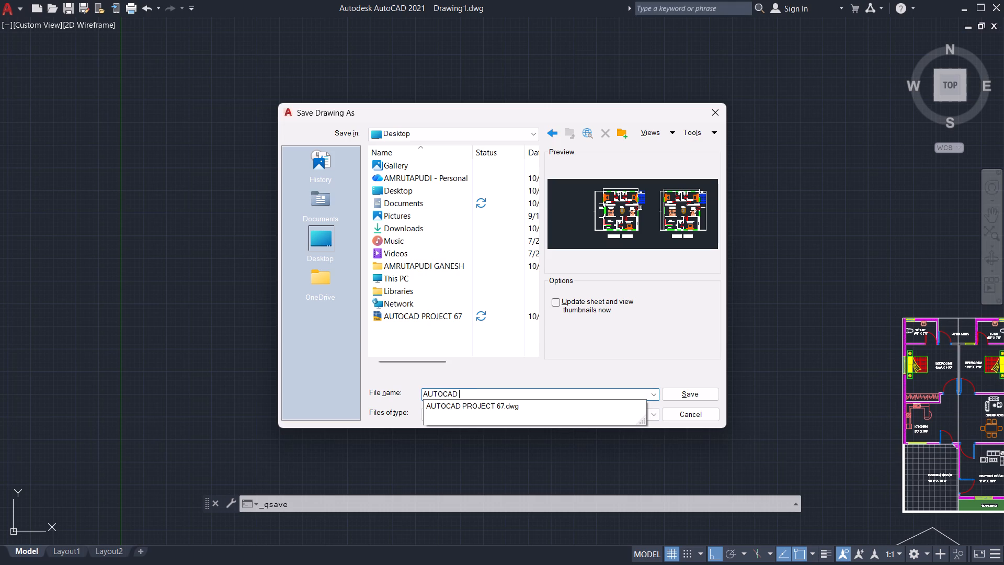
{"action": "key", "text": "p"}
{"action": "type", "text": "RO"}
{"action": "type", "text": "JECT"}
{"action": "key", "text": "space"}
{"action": "type", "text": "68"}
{"action": "left_click", "coordinate": [701, 390]}
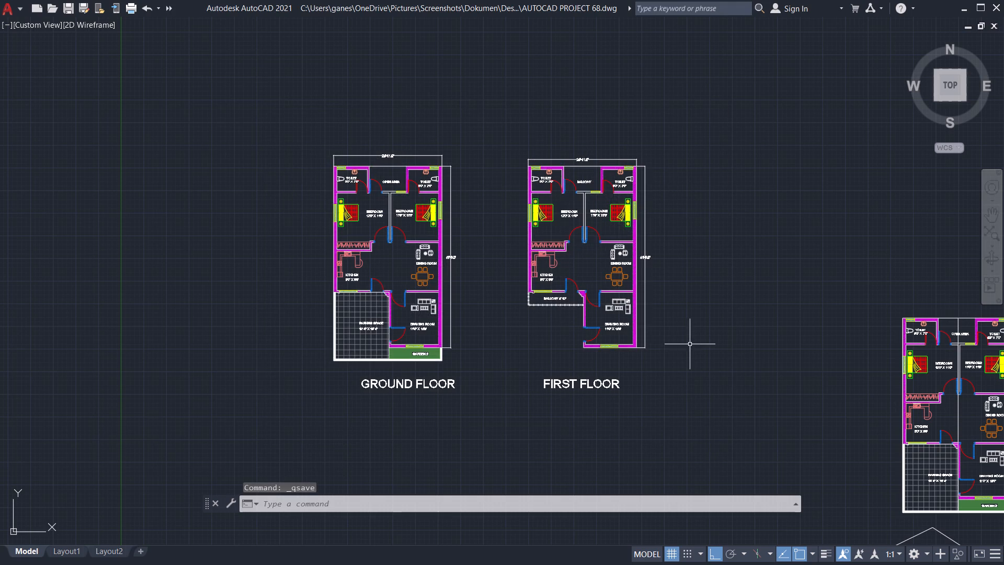
Save AUTOCAD PROJECT 68 again after looking over the floor plans and front elevation.
{"action": "scroll", "coordinate": [682, 367], "scroll_direction": "down", "scroll_amount": 2}
{"action": "middle_click_drag", "start_coordinate": [683, 368], "coordinate": [623, 382]}
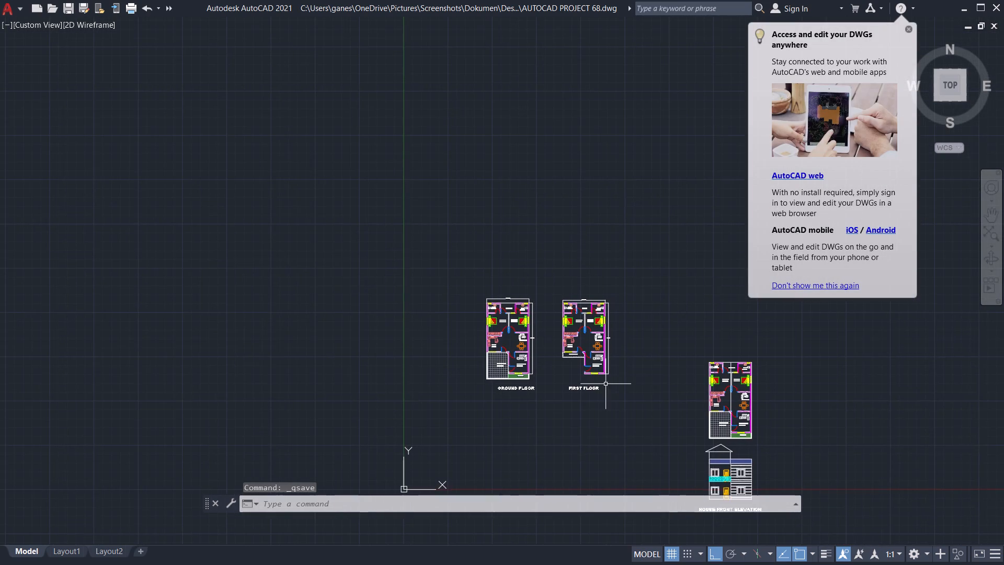
{"action": "scroll", "coordinate": [606, 384], "scroll_direction": "up", "scroll_amount": 4}
{"action": "scroll", "coordinate": [621, 325], "scroll_direction": "down", "scroll_amount": 2}
{"action": "middle_click_drag", "start_coordinate": [621, 323], "coordinate": [618, 310]}
{"action": "scroll", "coordinate": [632, 436], "scroll_direction": "down", "scroll_amount": 3}
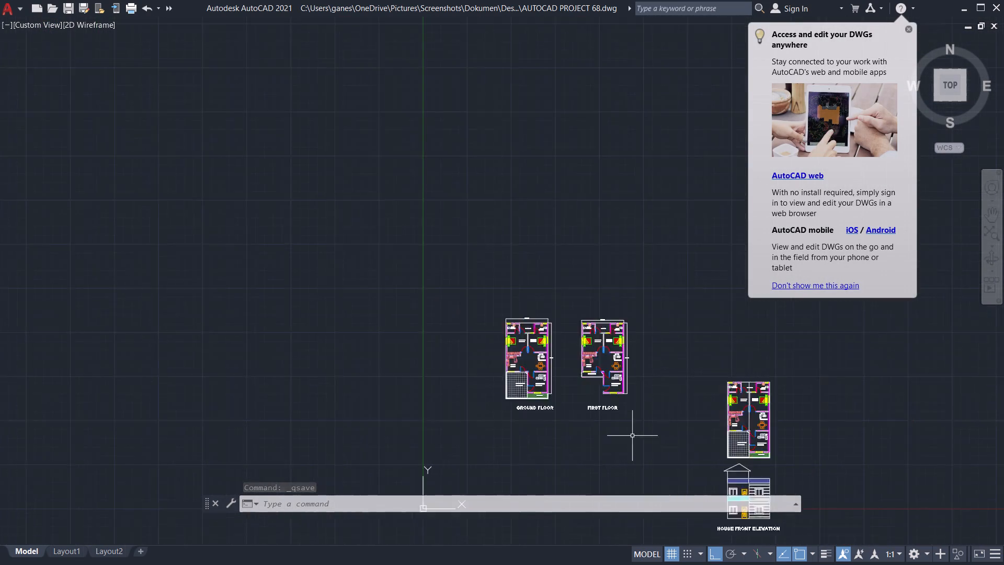
{"action": "key", "text": "ctrl+s"}
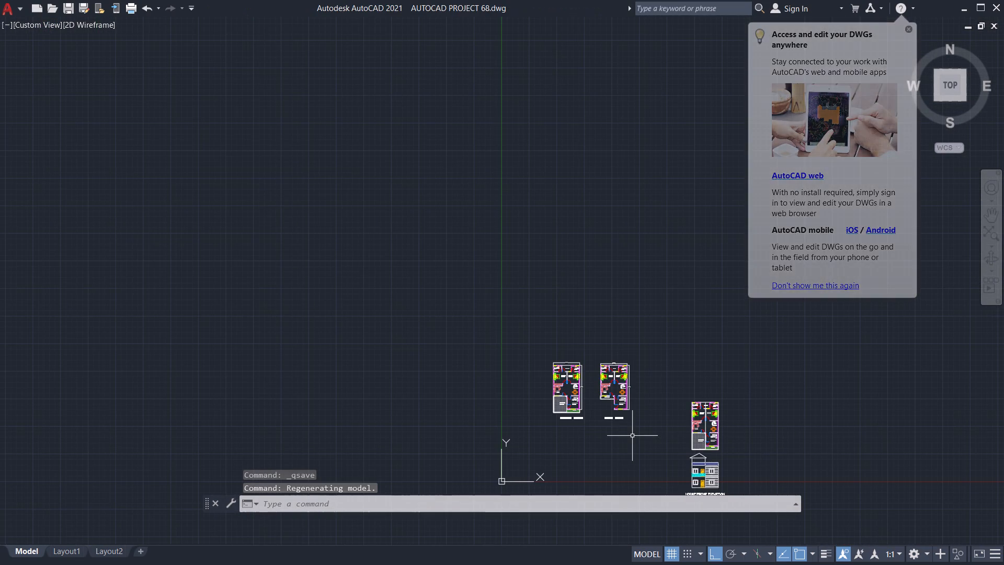
Quit the application, saving the changes to AUTOCAD PROJECT 68 and discarding those to the Autocad Blocks drawing.
{"action": "scroll", "coordinate": [688, 419], "scroll_direction": "down", "scroll_amount": 1}
{"action": "middle_click_drag", "start_coordinate": [682, 405], "coordinate": [642, 329]}
{"action": "scroll", "coordinate": [683, 484], "scroll_direction": "down", "scroll_amount": 2}
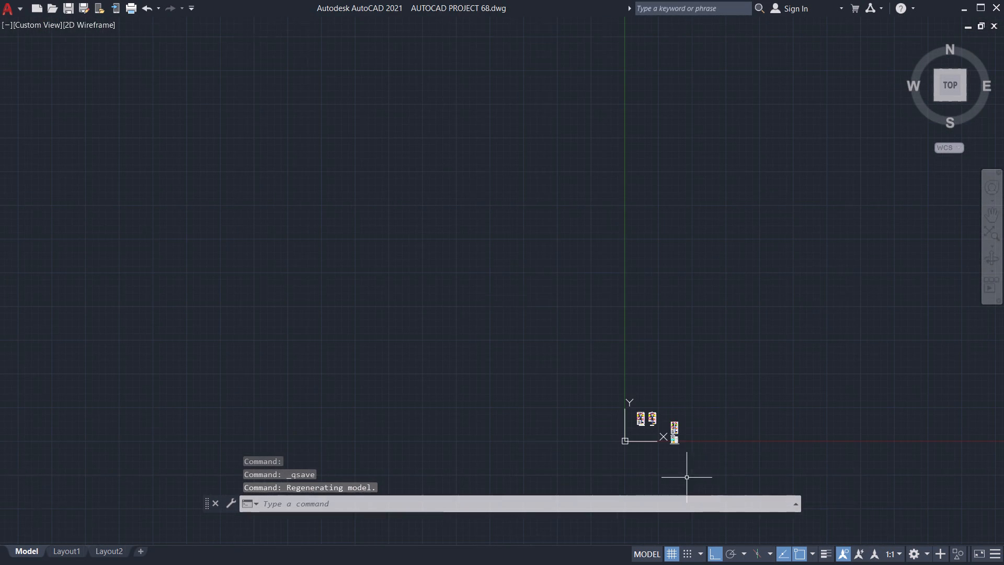
{"action": "left_click", "coordinate": [994, 13]}
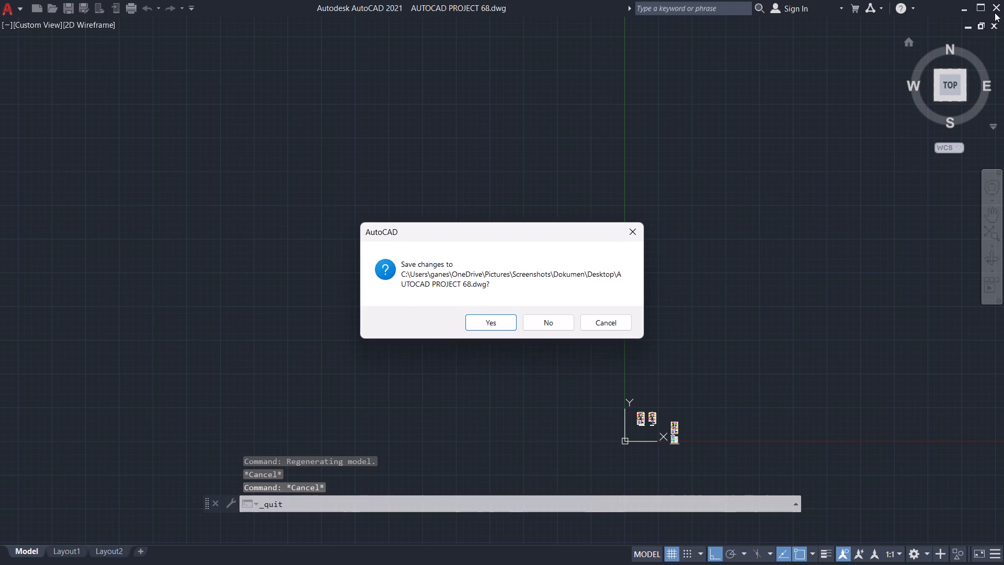
{"action": "left_click", "coordinate": [484, 326]}
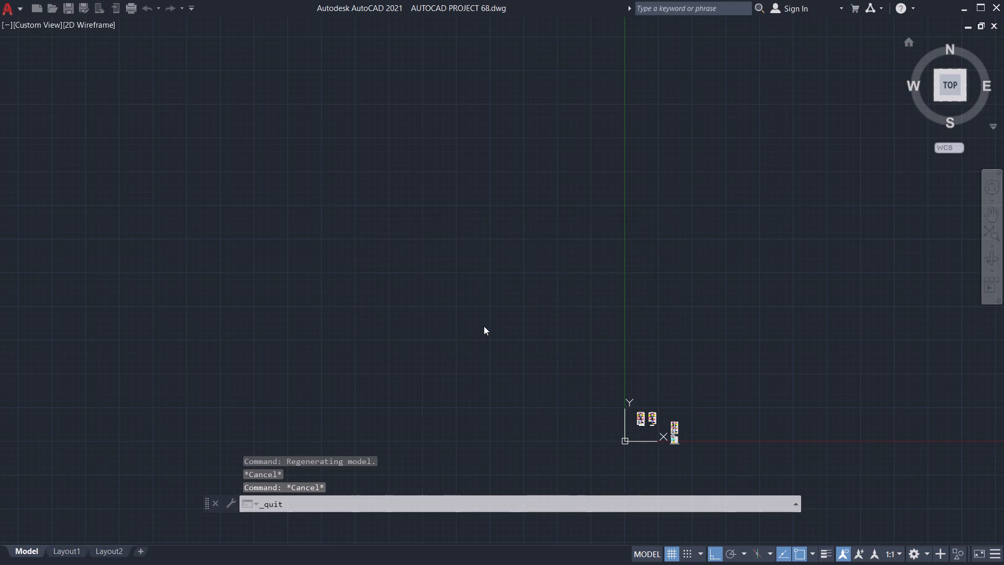
{"action": "scroll", "coordinate": [549, 300], "scroll_direction": "down", "scroll_amount": 1}
{"action": "scroll", "coordinate": [680, 321], "scroll_direction": "down", "scroll_amount": 1}
{"action": "left_click", "coordinate": [546, 321]}
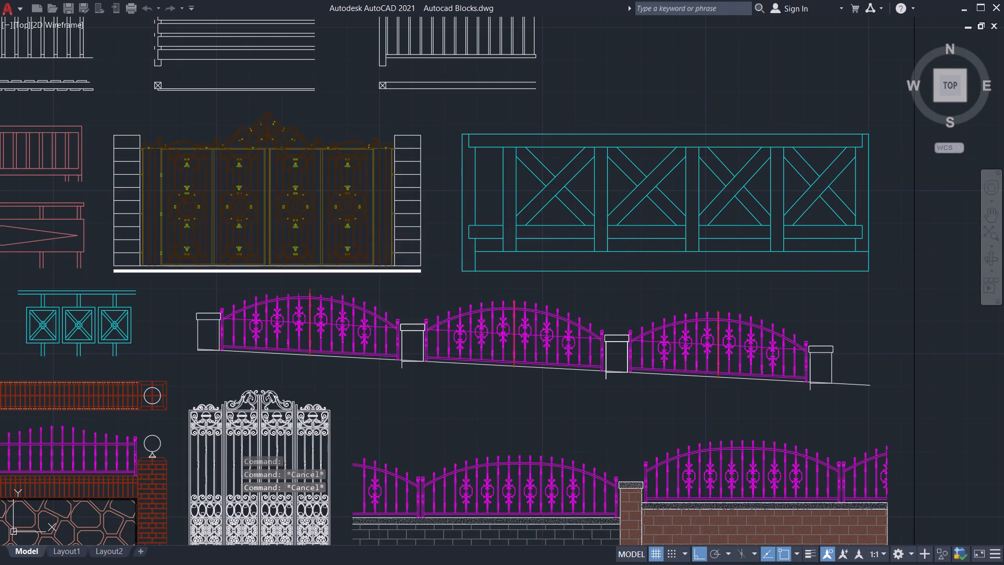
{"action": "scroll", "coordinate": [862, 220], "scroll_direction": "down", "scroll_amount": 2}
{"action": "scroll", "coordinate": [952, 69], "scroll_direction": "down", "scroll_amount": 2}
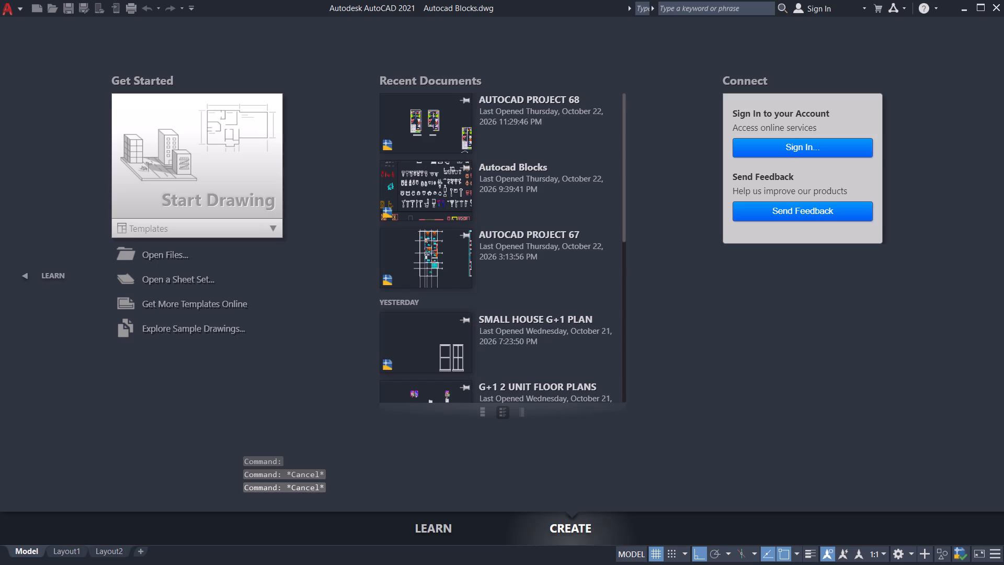